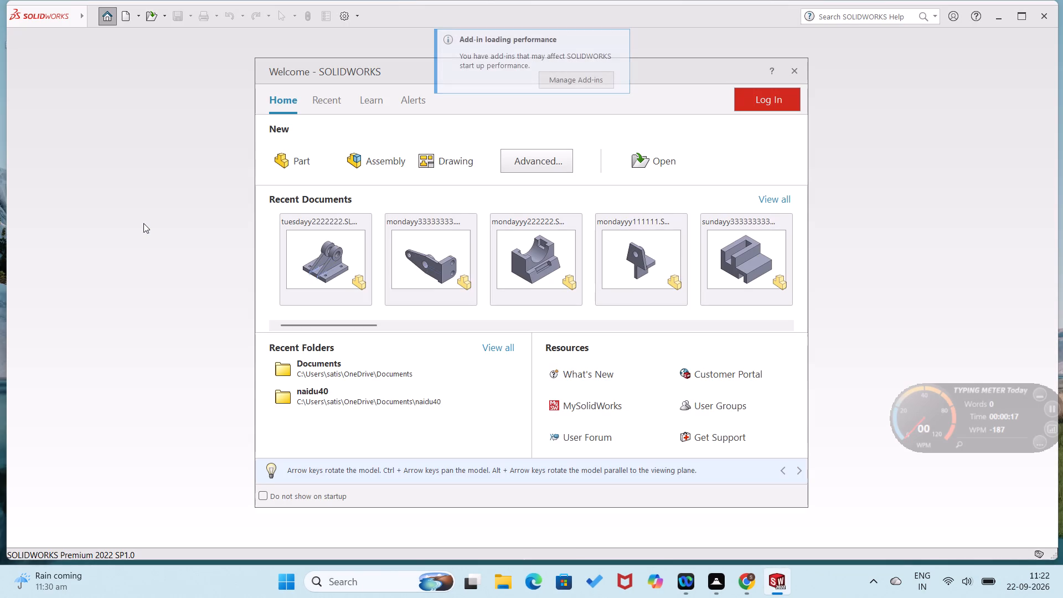
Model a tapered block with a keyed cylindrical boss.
Create a new part document.
click(290, 165)
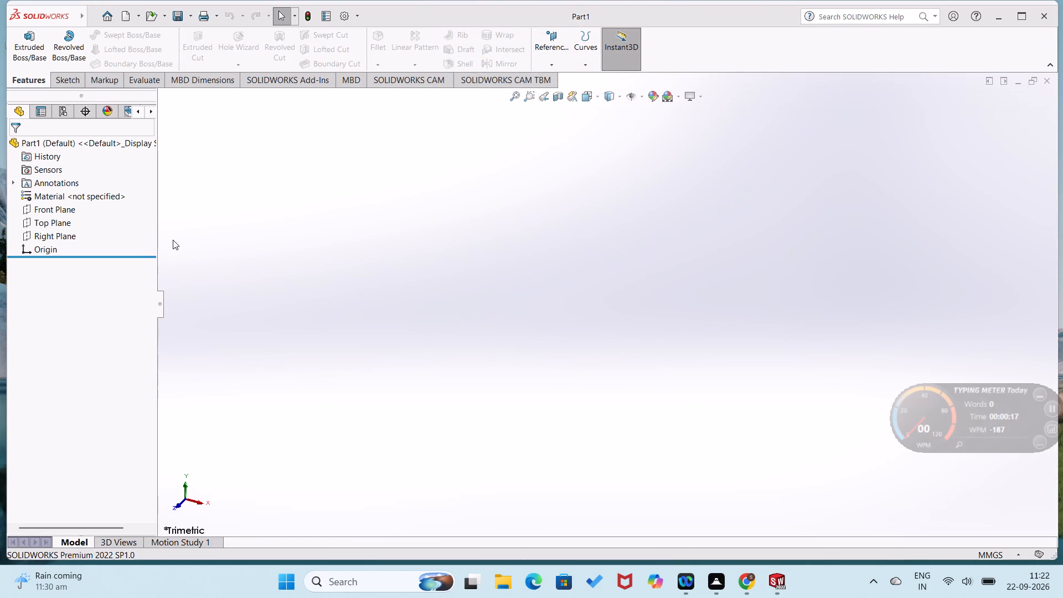
Start a sketch on the Front Plane and draw a circle of about 61 mm diameter centred on the origin.
click(64, 213)
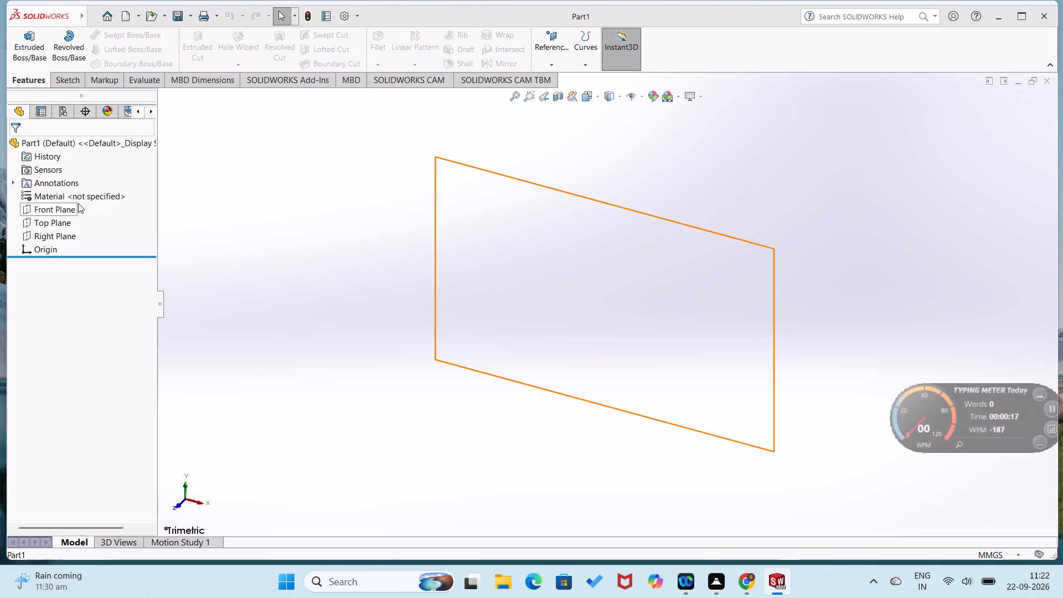
click(73, 199)
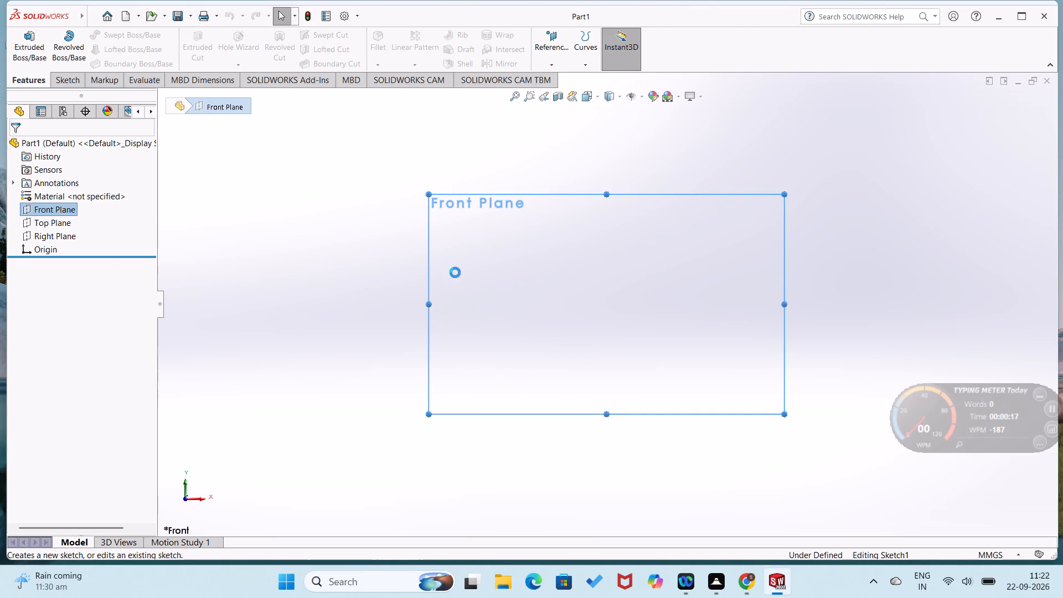
right_drag(498, 260, 382, 291)
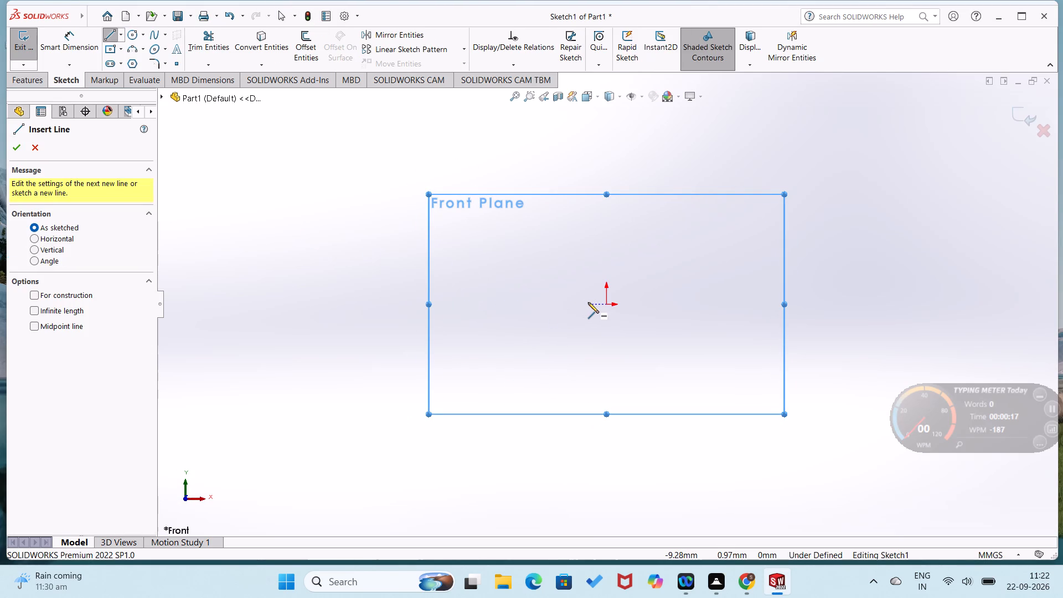
right_drag(593, 306, 636, 228)
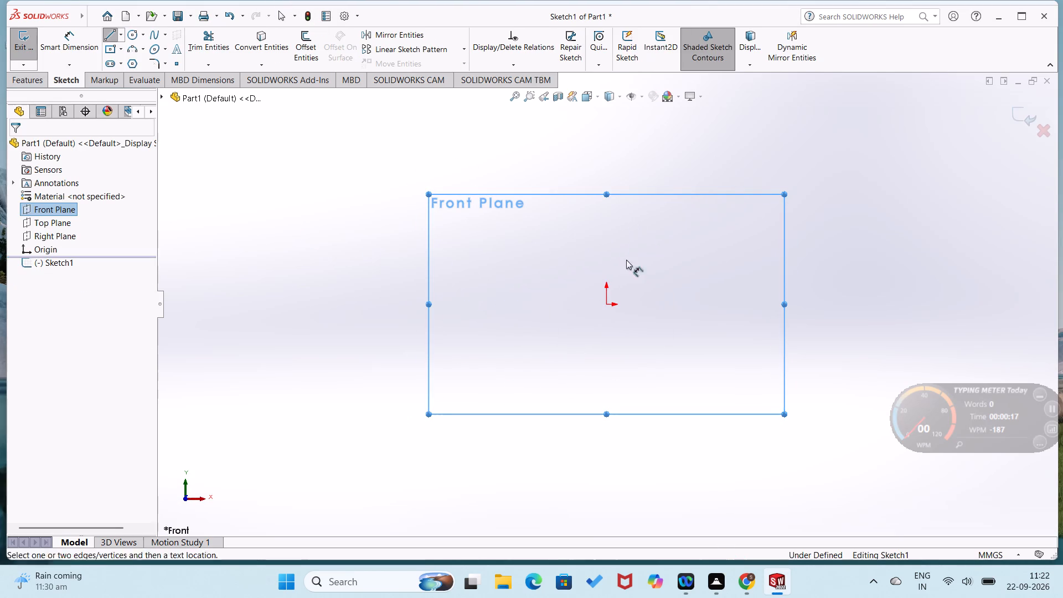
right_drag(613, 292, 670, 247)
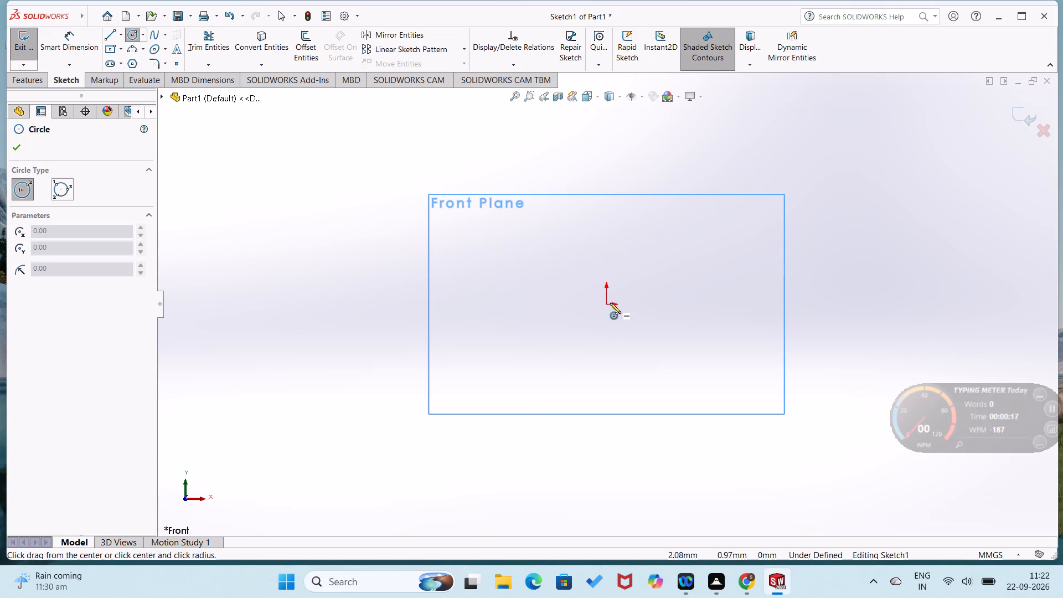
click(606, 303)
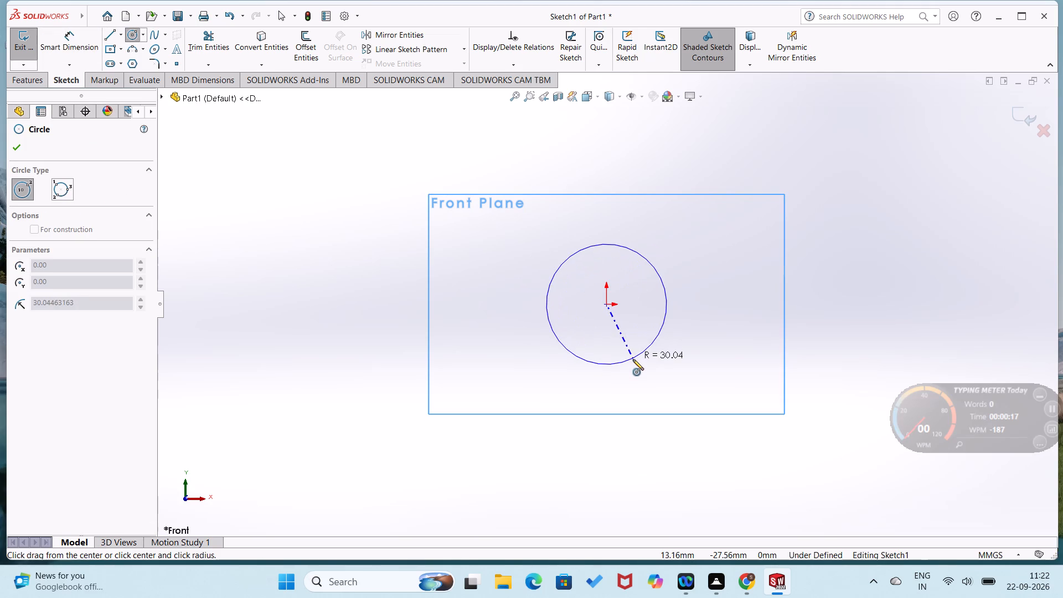
click(633, 359)
Dimension the circle's diameter as 50 mm.
right_drag(590, 350, 617, 228)
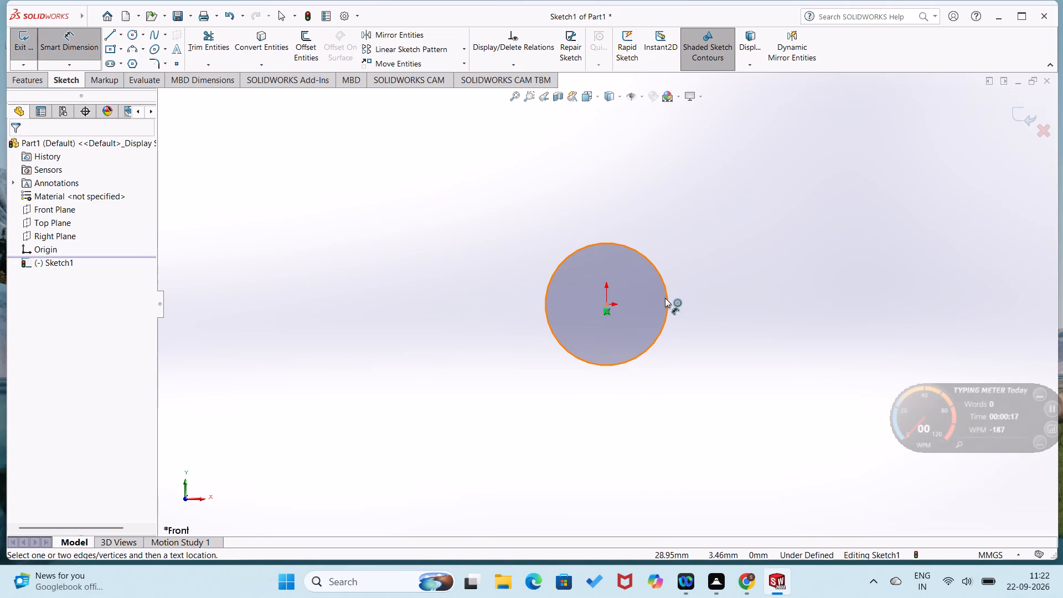
click(667, 300)
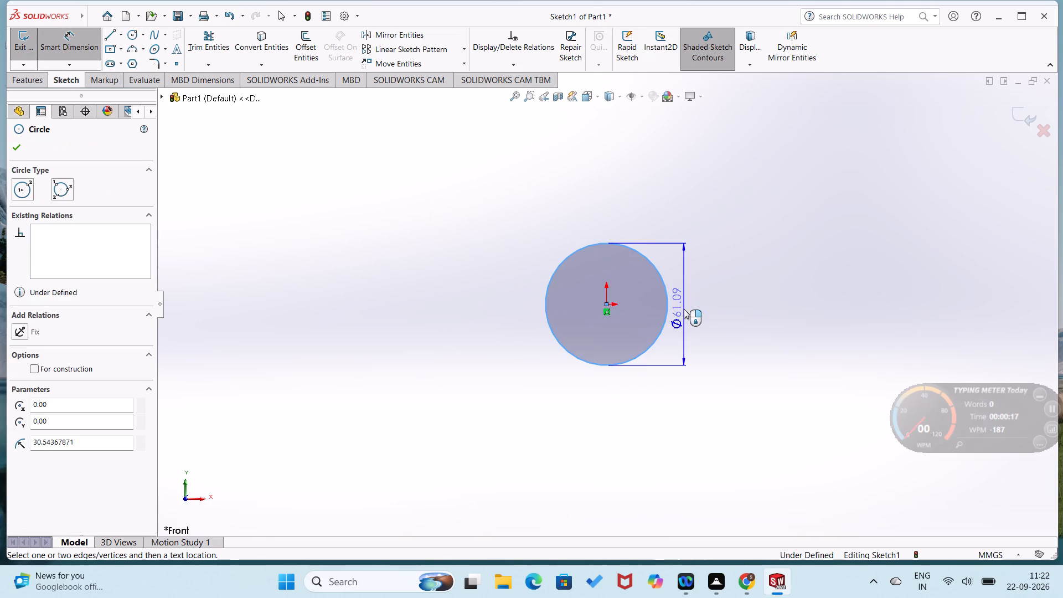
click(684, 309)
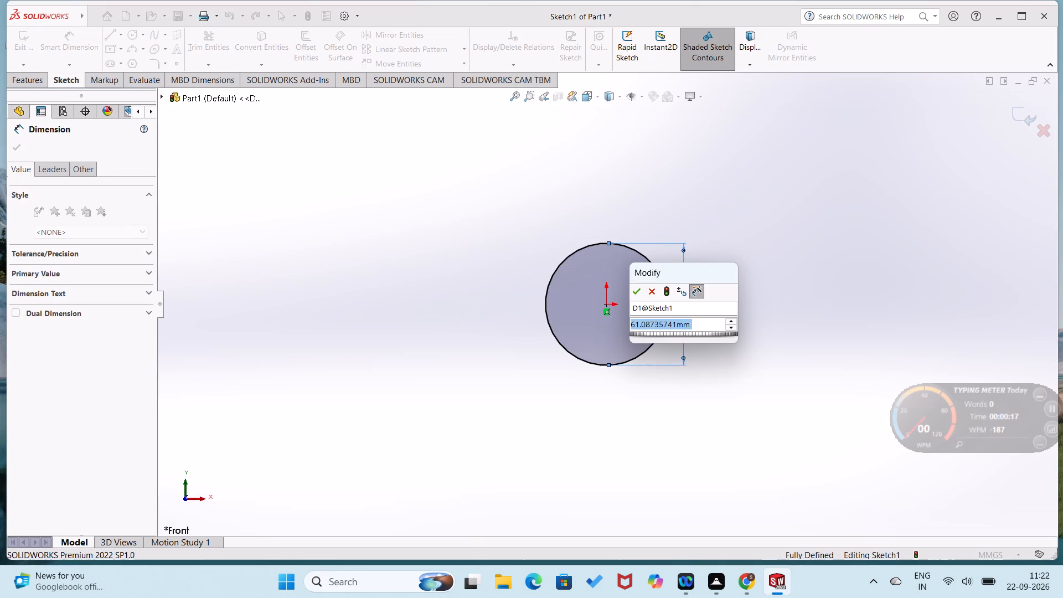
text(50)
key(Return)
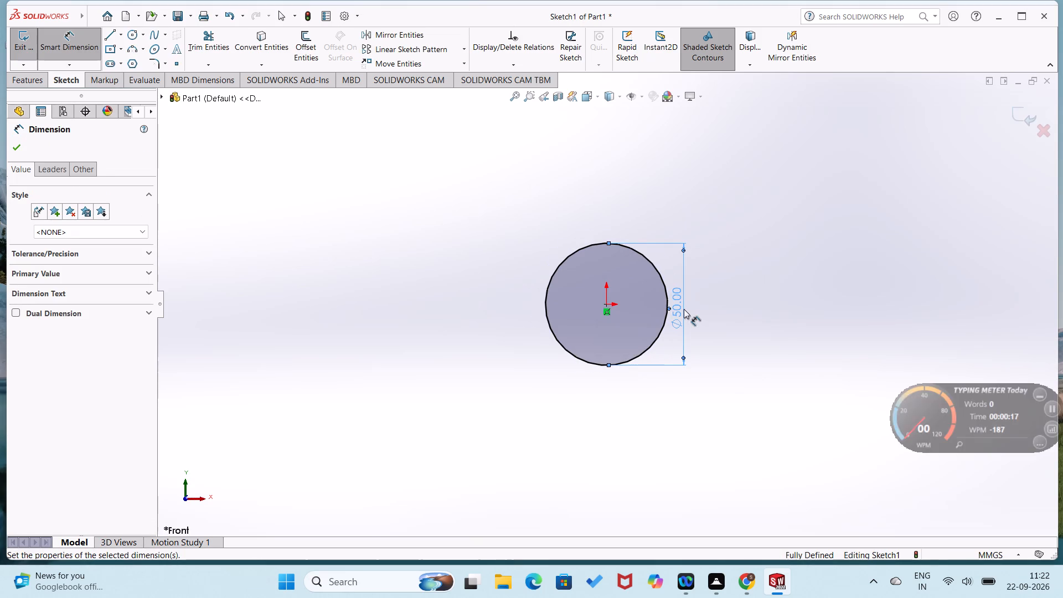
Extrude the circle as a blind boss 30 mm deep in the reversed direction.
click(37, 84)
click(35, 58)
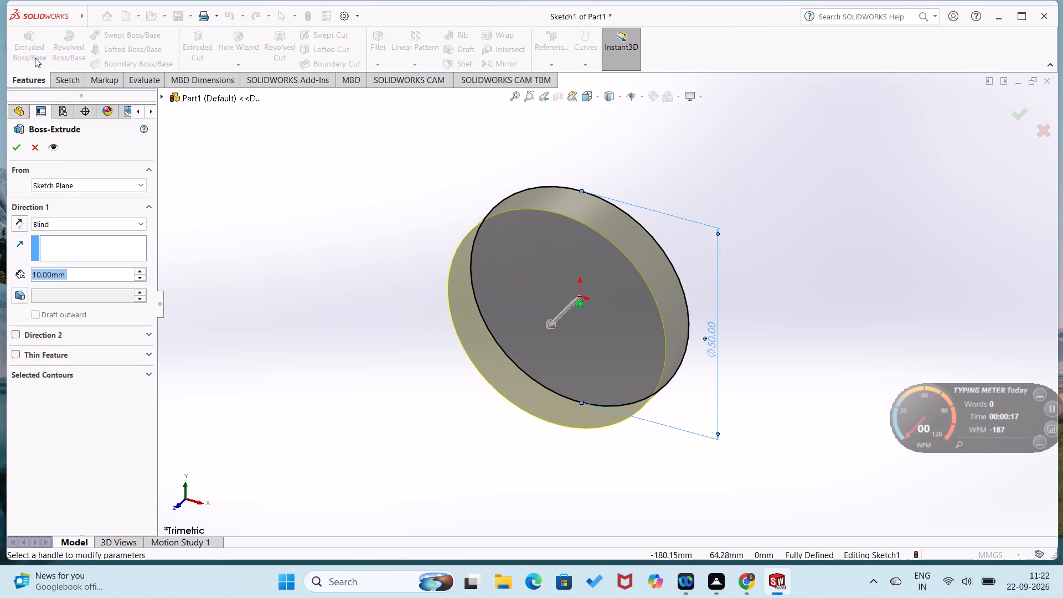
click(23, 224)
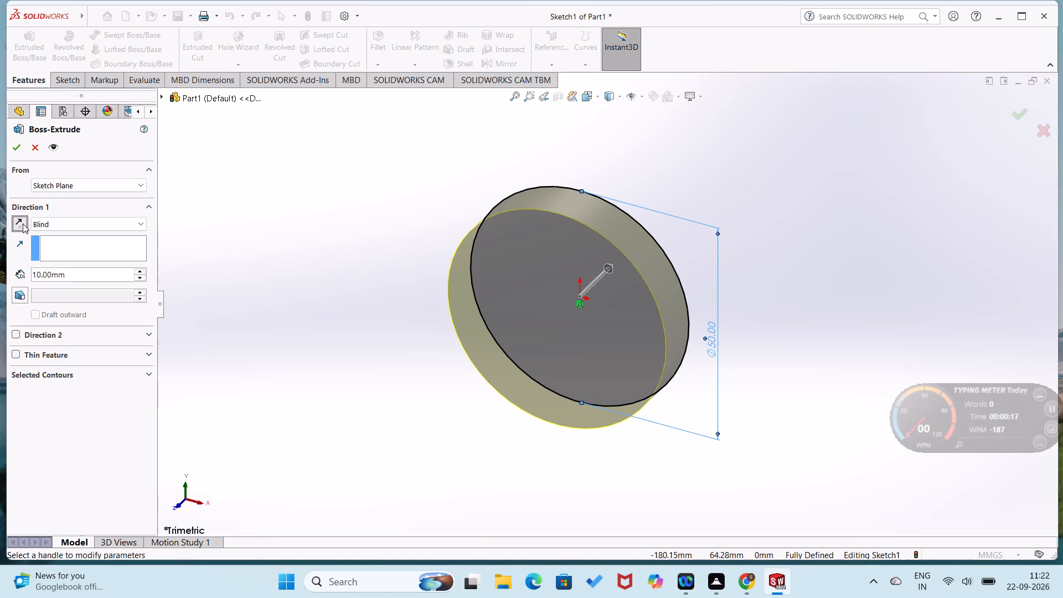
double_click(139, 272)
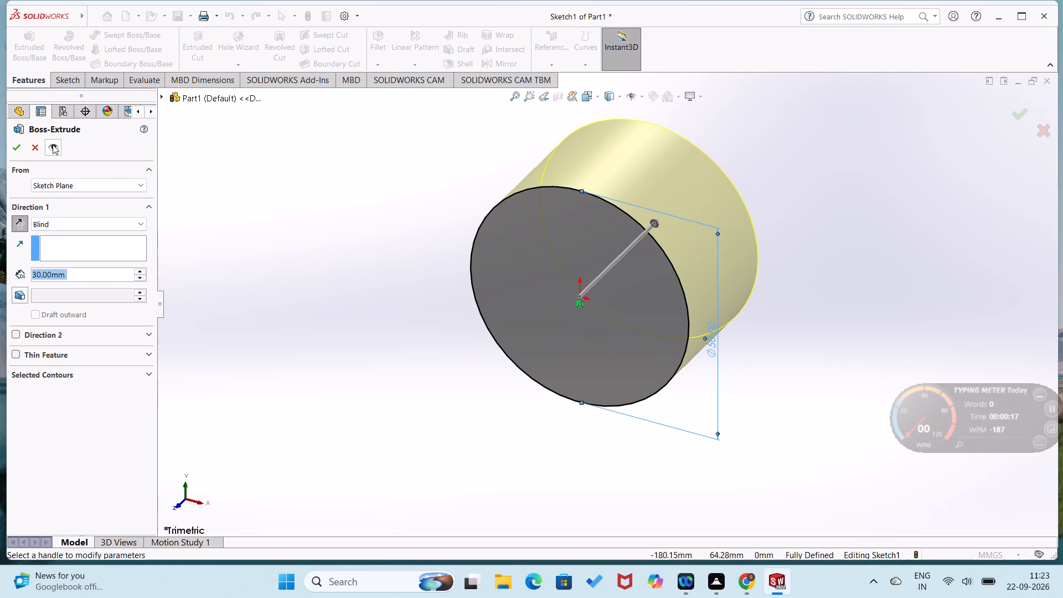
click(23, 142)
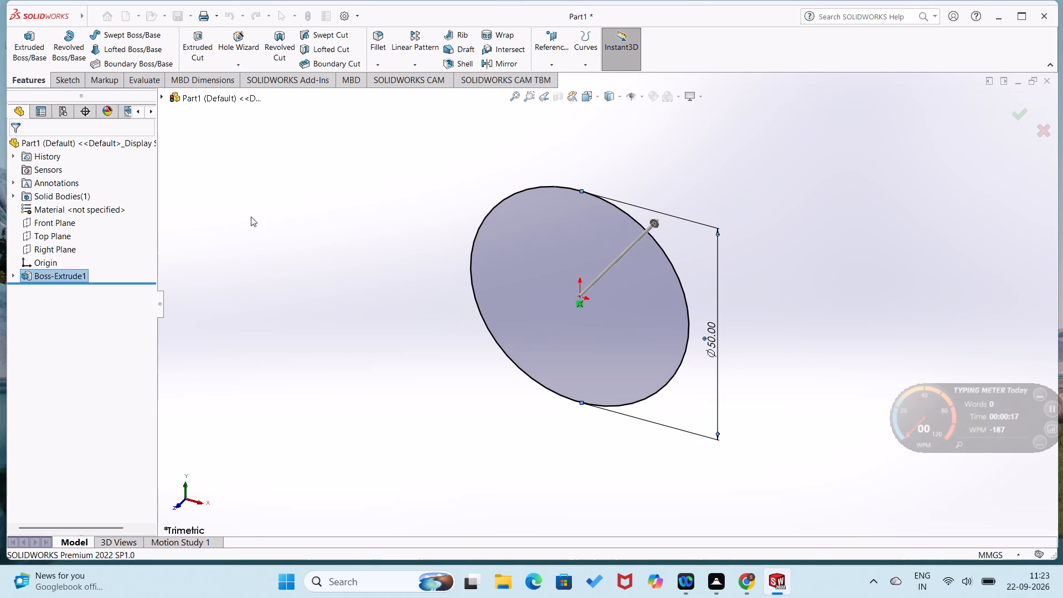
click(265, 220)
Start a sketch on the cylinder's front face and draw a concentric circle of about 25 mm diameter at the origin.
right_click(576, 280)
click(608, 268)
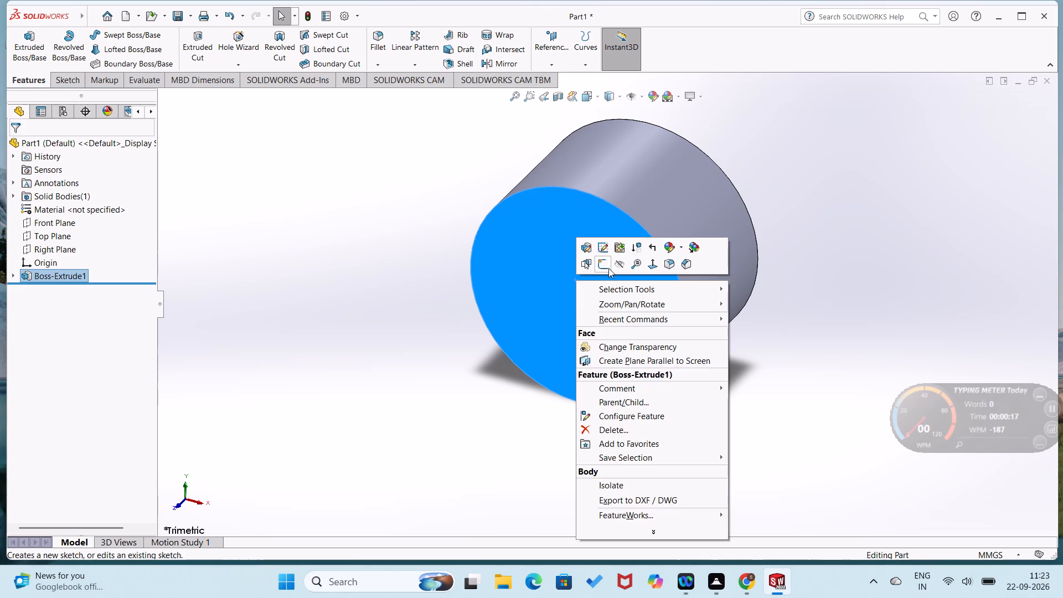
right_drag(338, 361, 460, 310)
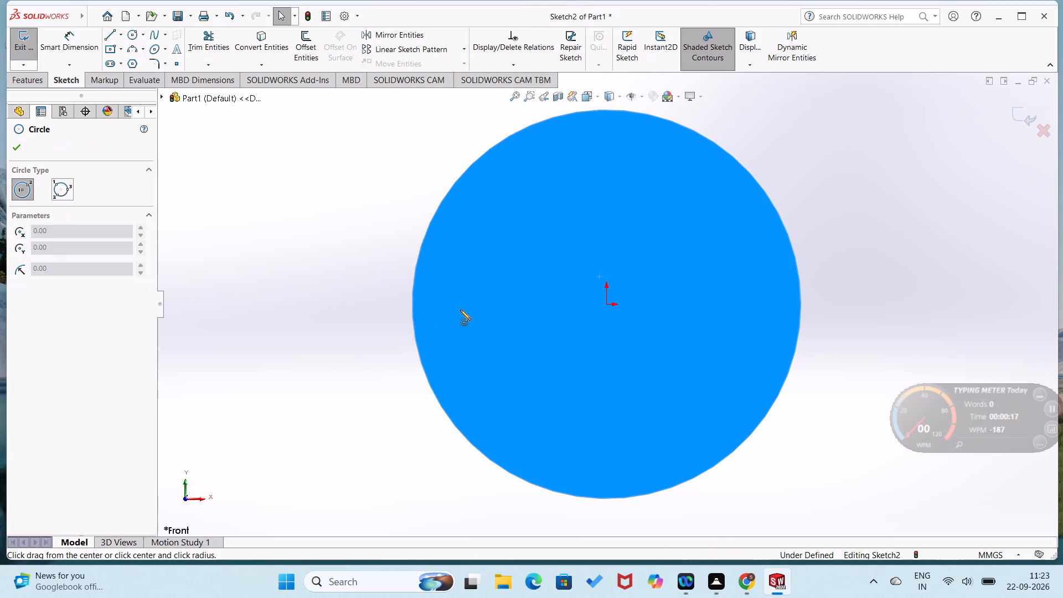
click(608, 307)
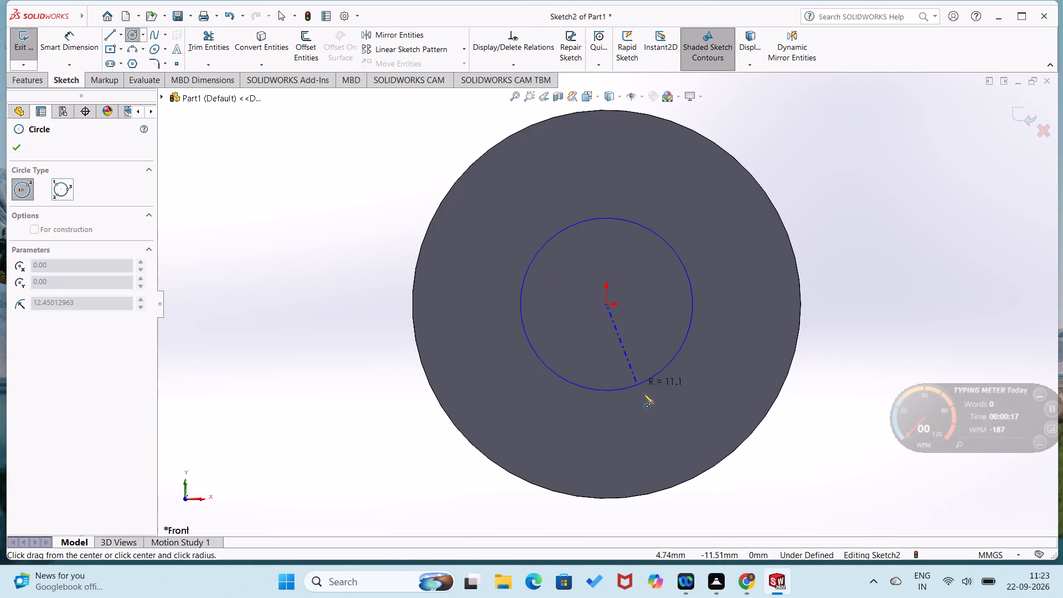
click(644, 395)
Dimension the inner circle's diameter as 30 mm.
right_drag(665, 376, 682, 260)
click(701, 307)
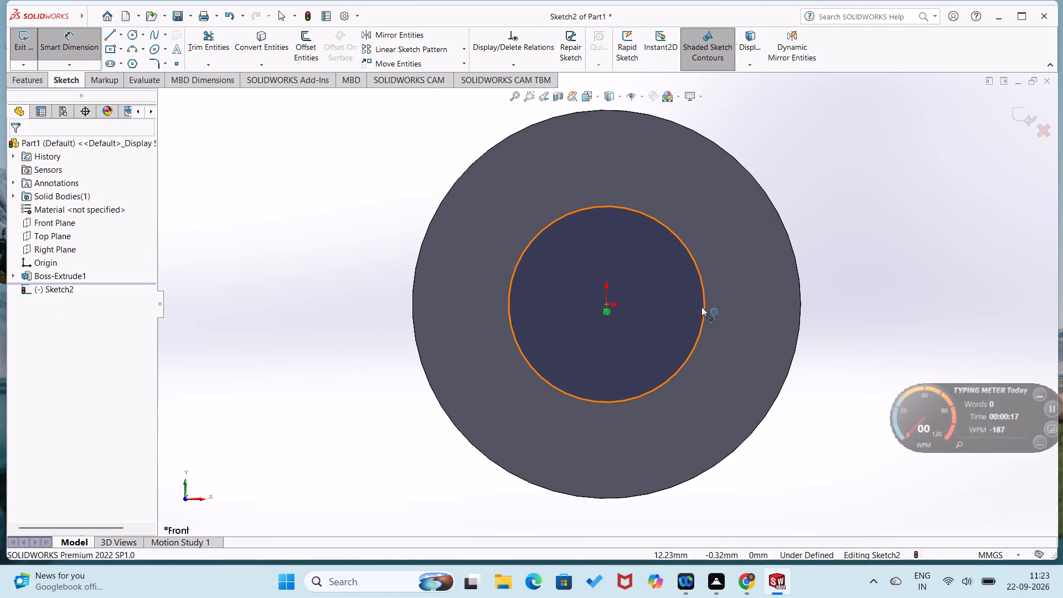
click(741, 310)
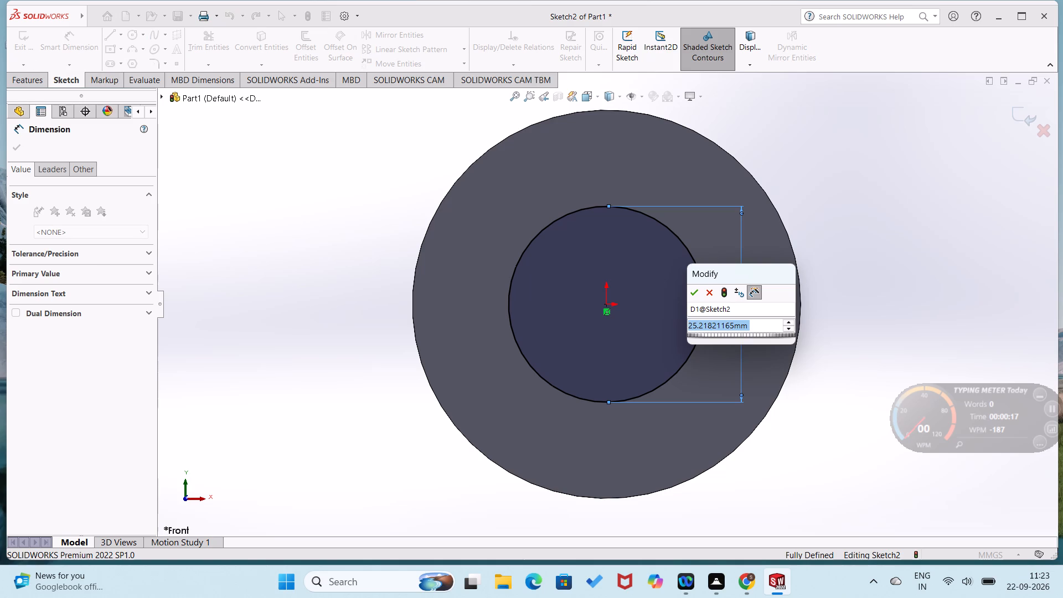
text(30)
key(Return)
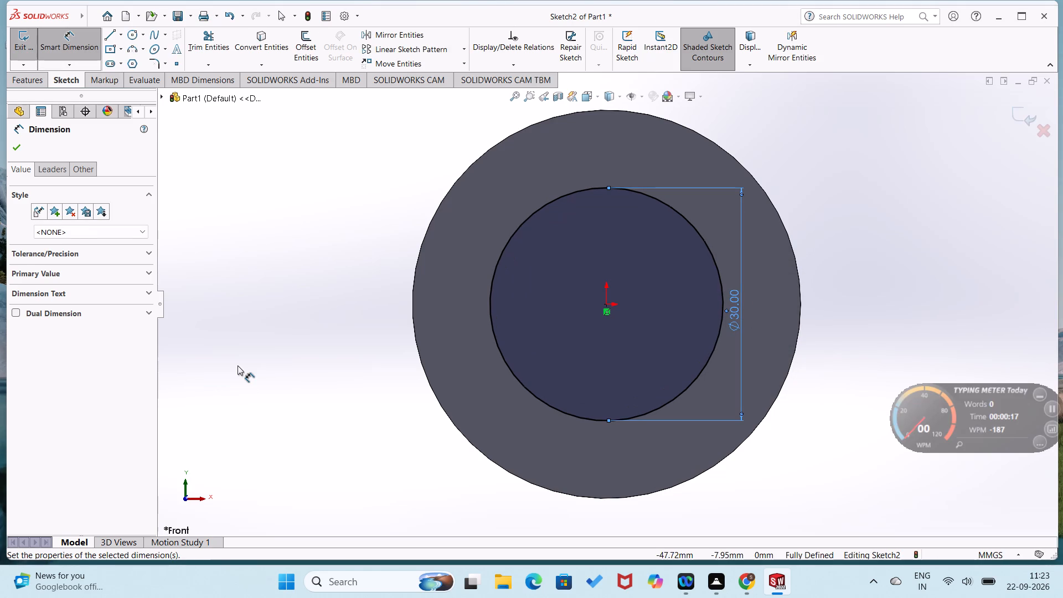
click(238, 365)
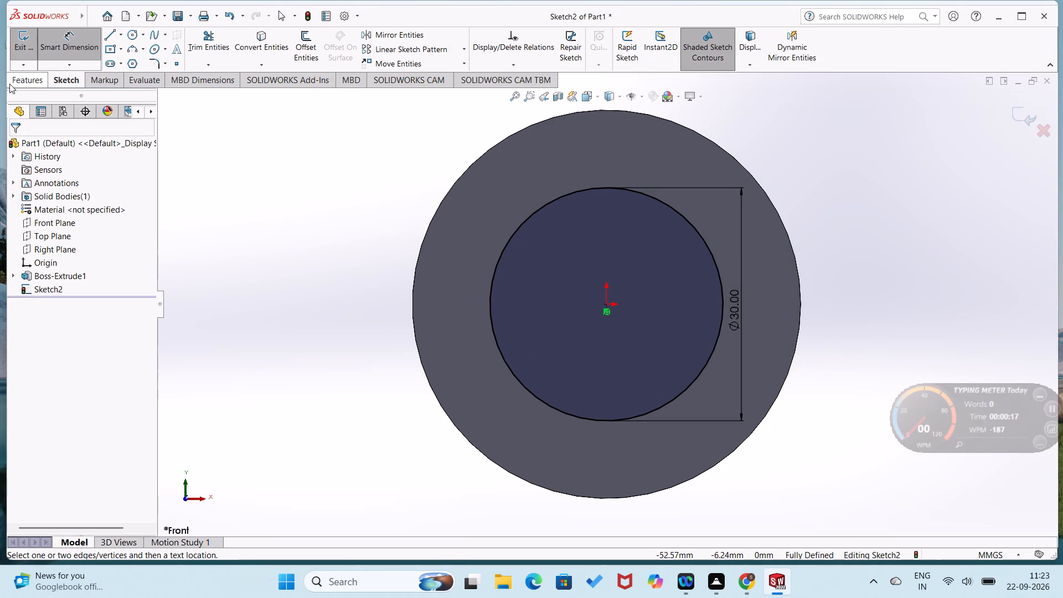
Cut the inner circle through the cylinder with a 30 mm blind Extruded Cut.
click(17, 78)
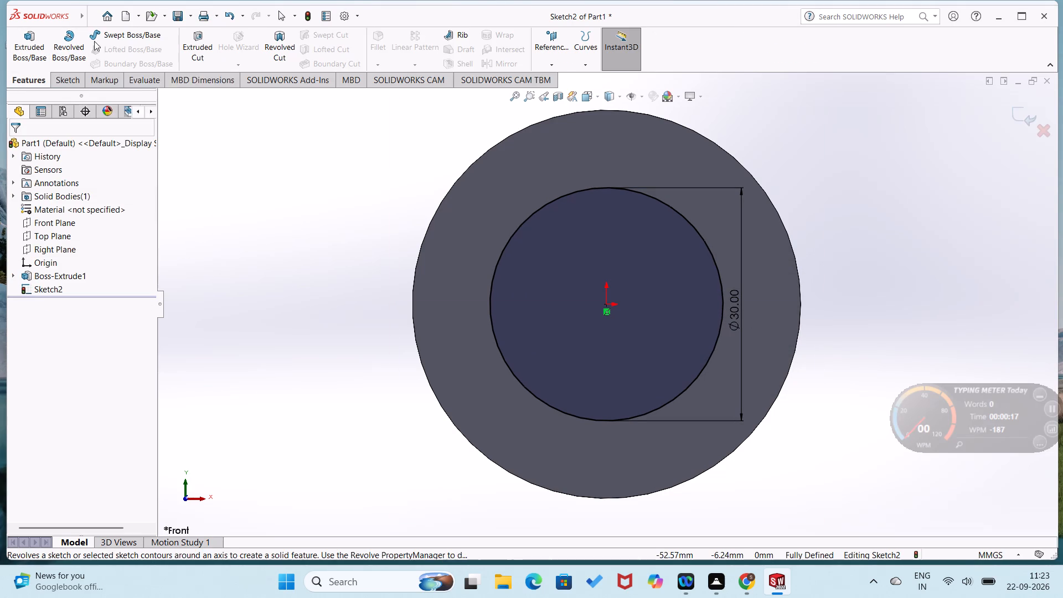
click(195, 51)
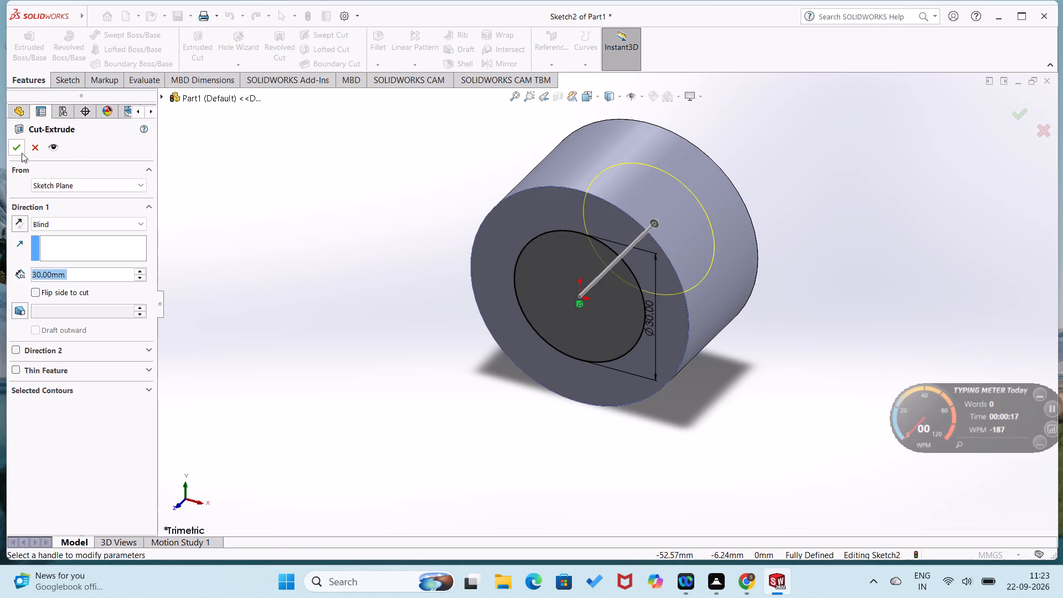
click(22, 153)
click(267, 213)
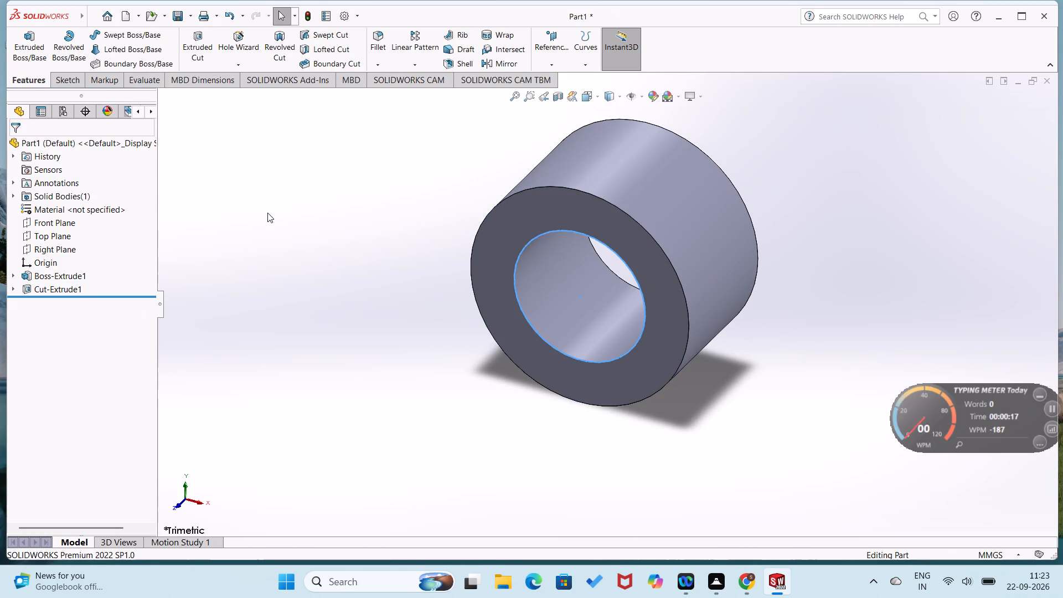
Start a sketch on the ring's front face and draw lines from its outer right quadrant: about 38 mm down, 41 right, 12 down, 66 left, 17 up.
right_click(654, 302)
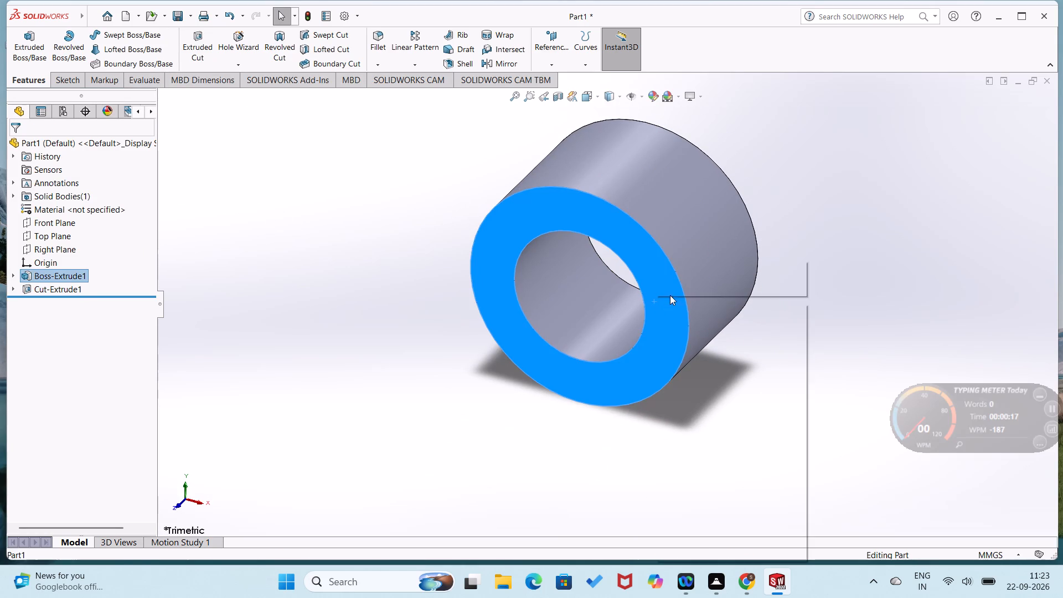
click(685, 286)
click(350, 274)
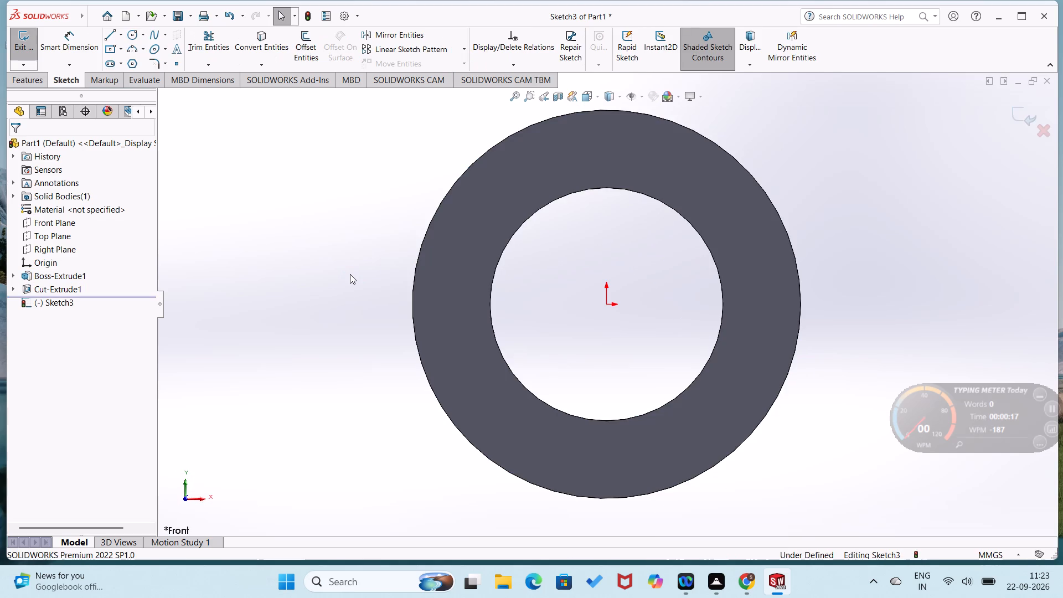
scroll(350, 274, up, 1)
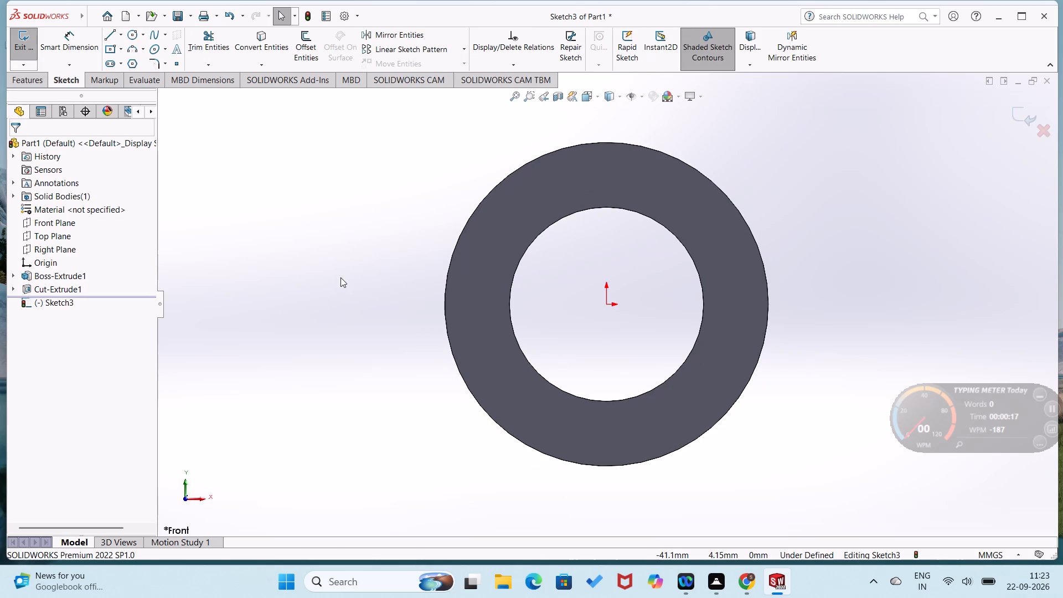
right_drag(345, 274, 210, 321)
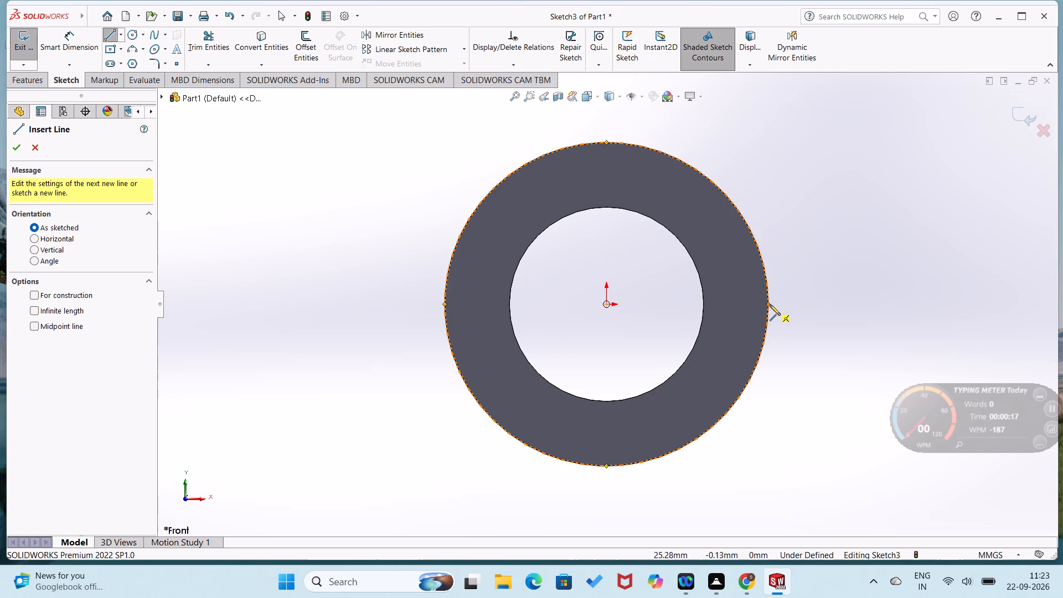
click(770, 305)
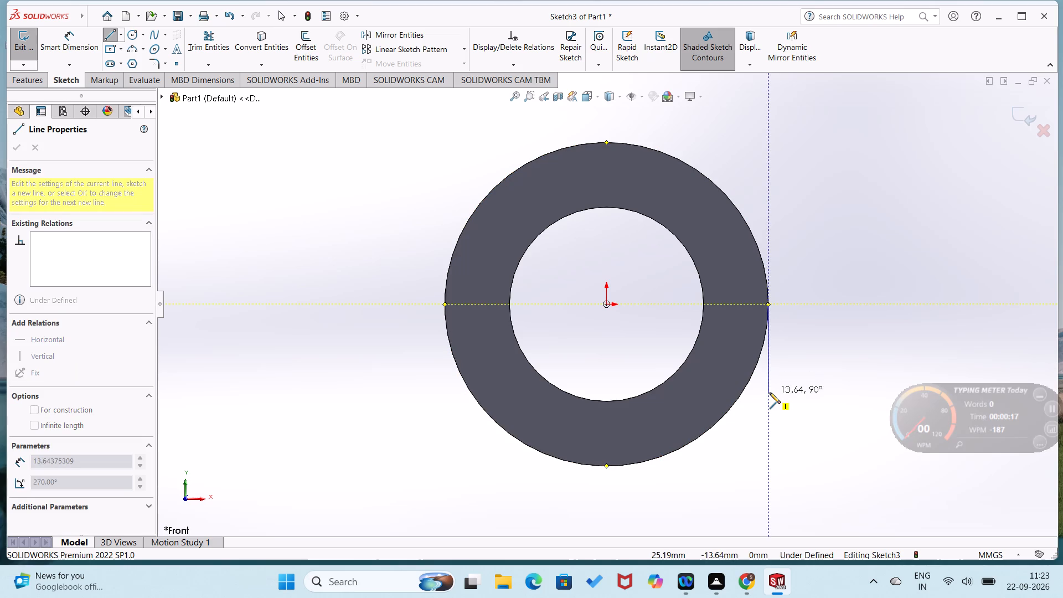
scroll(770, 393, up, 2)
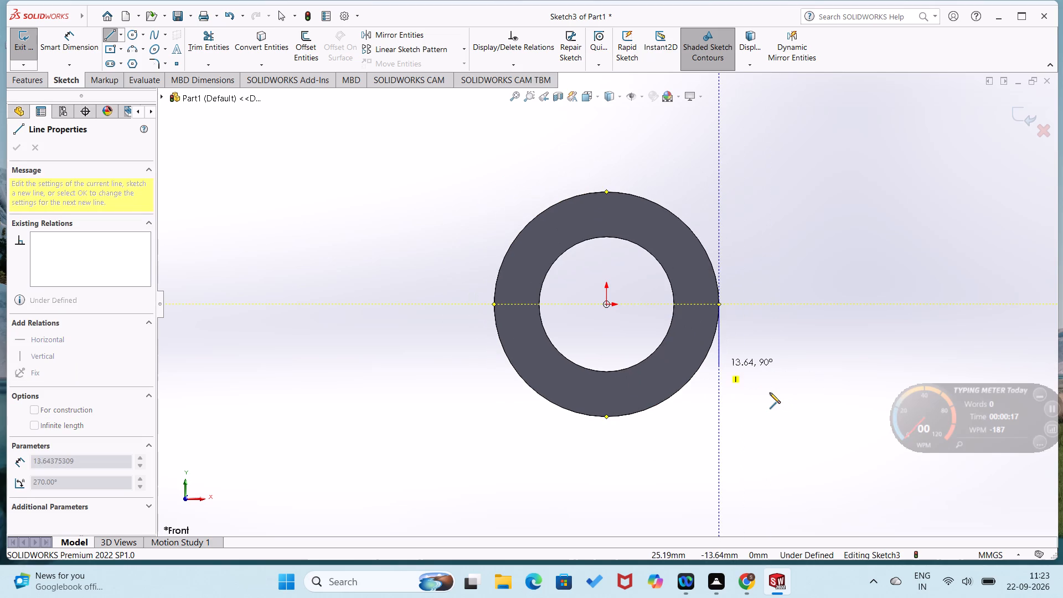
scroll(770, 393, up, 1)
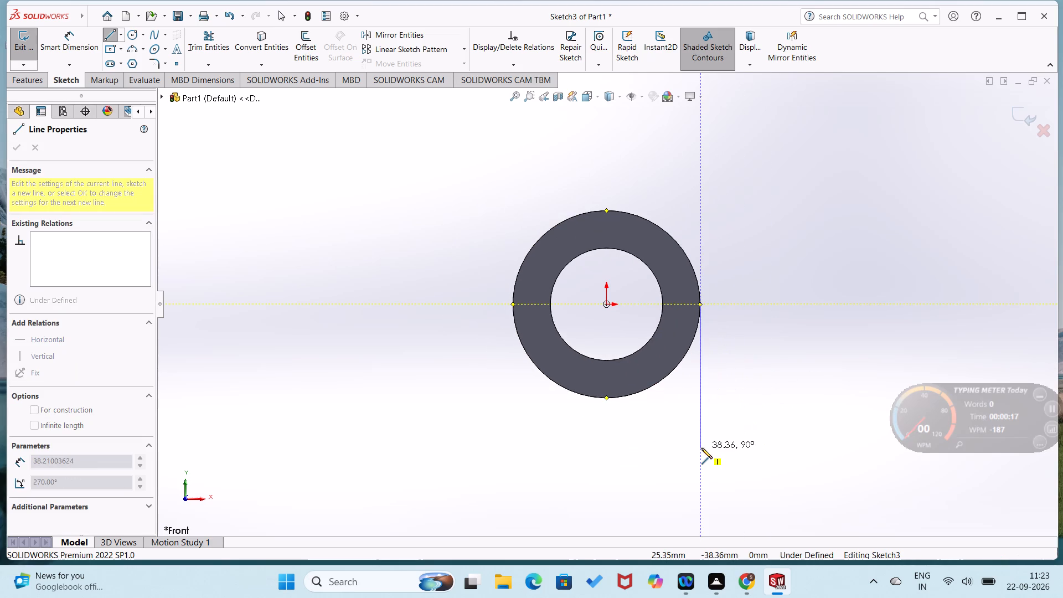
click(701, 448)
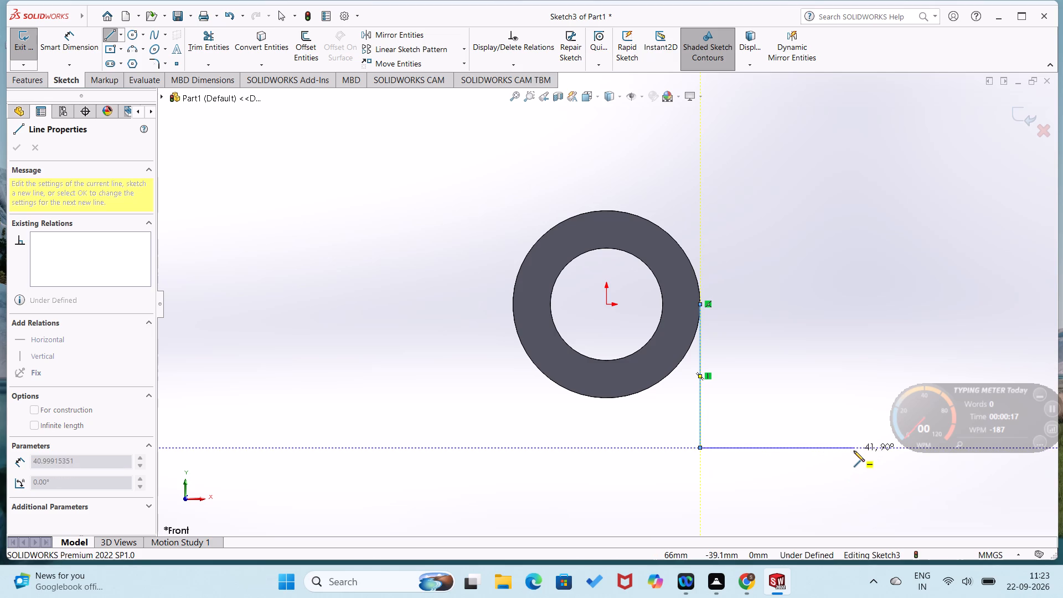
click(854, 450)
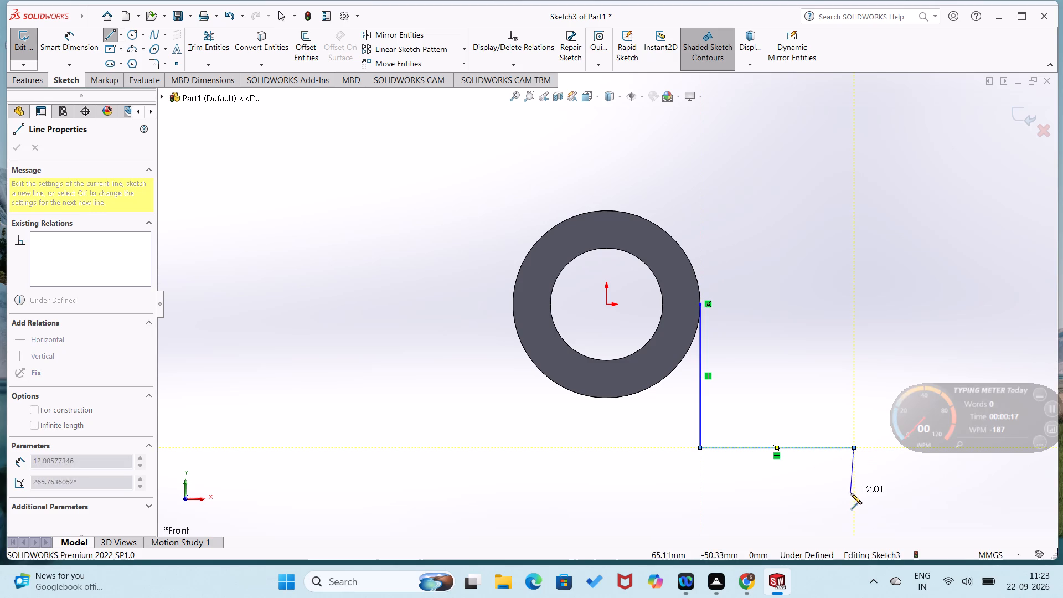
click(854, 494)
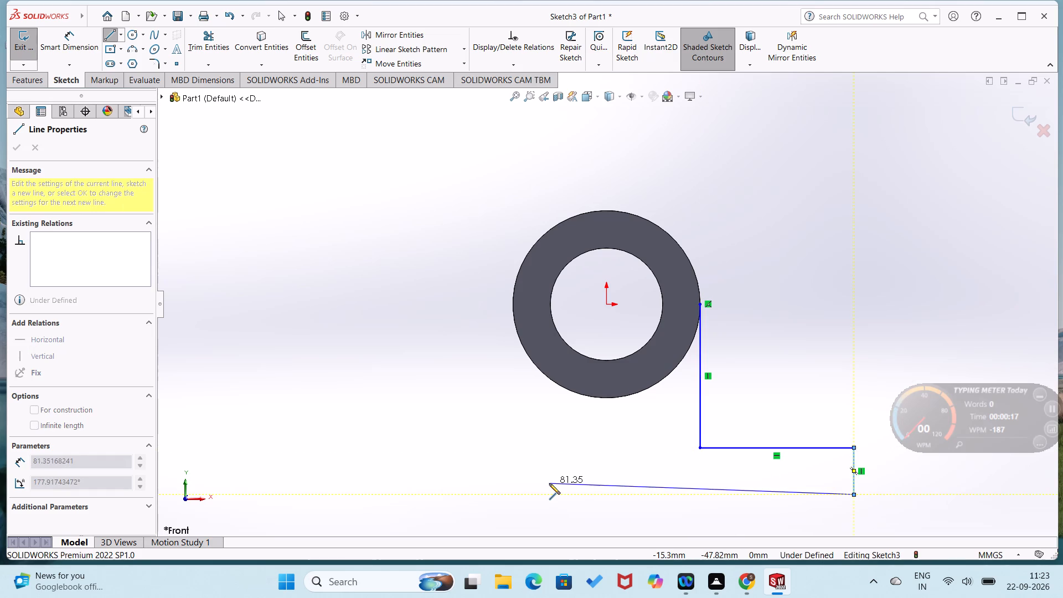
click(606, 492)
click(607, 430)
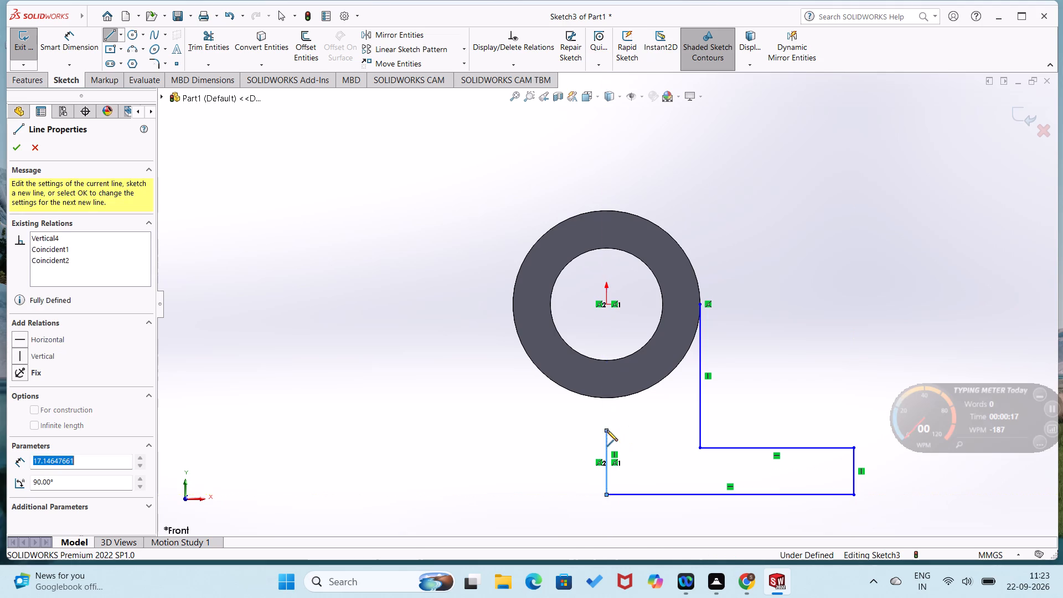
Draw a tangent arc of about 10.5 mm radius from the short centre line's top end to the cylinder's outer edge, ending the chain there.
scroll(601, 422, up, 2)
scroll(601, 422, down, 7)
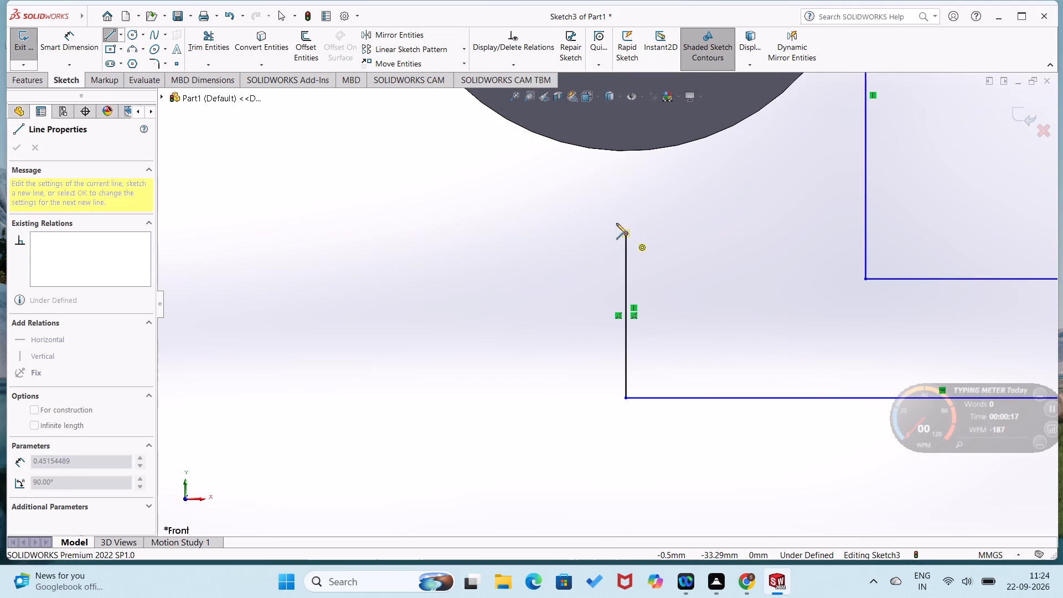
click(574, 144)
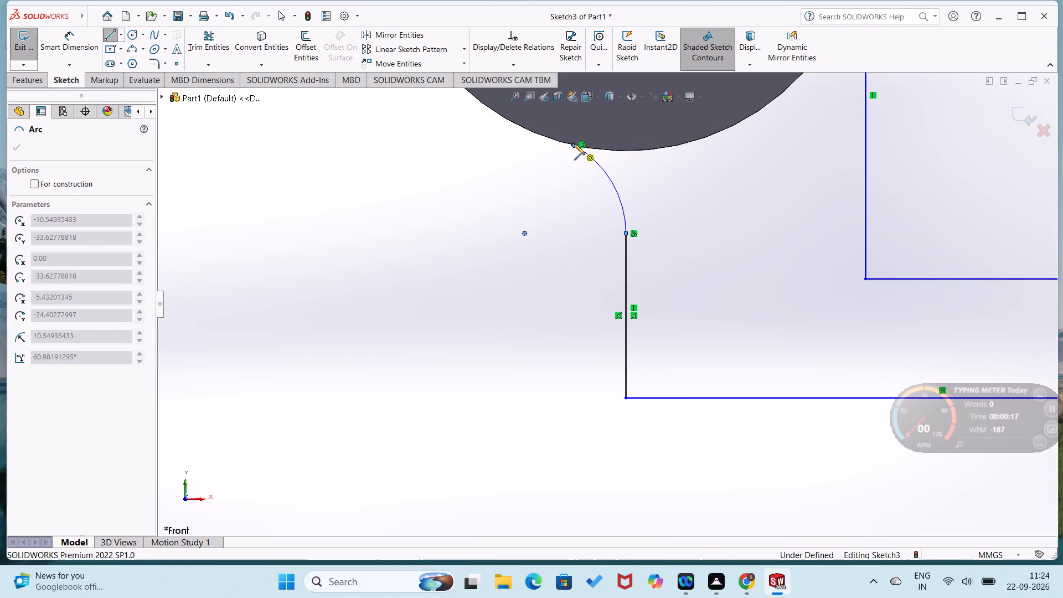
right_click(579, 197)
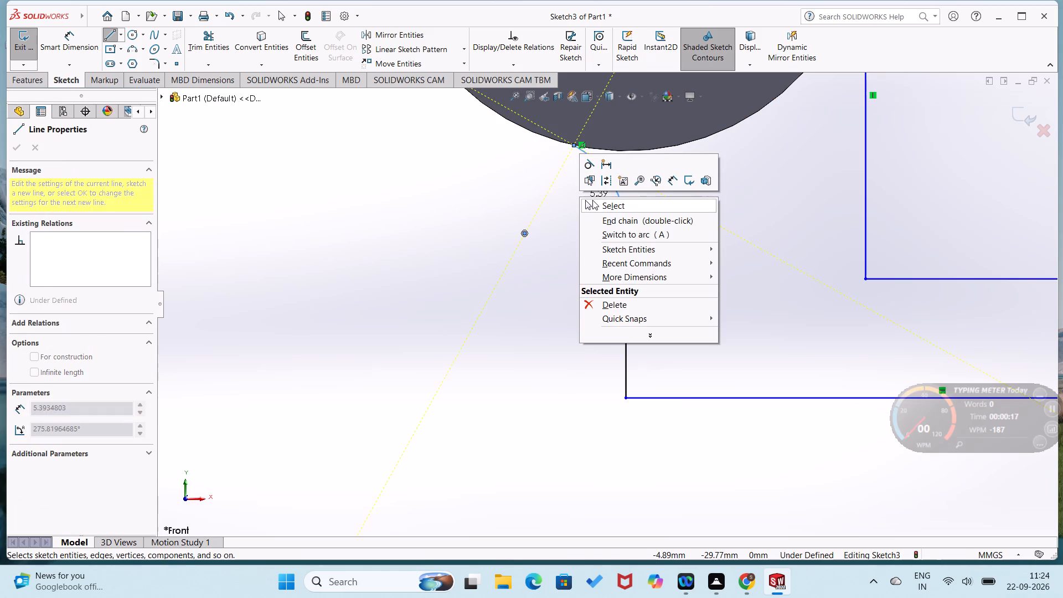
click(592, 200)
Add a tangent relation between the new arc and the cylinder's outer circular edge.
click(598, 167)
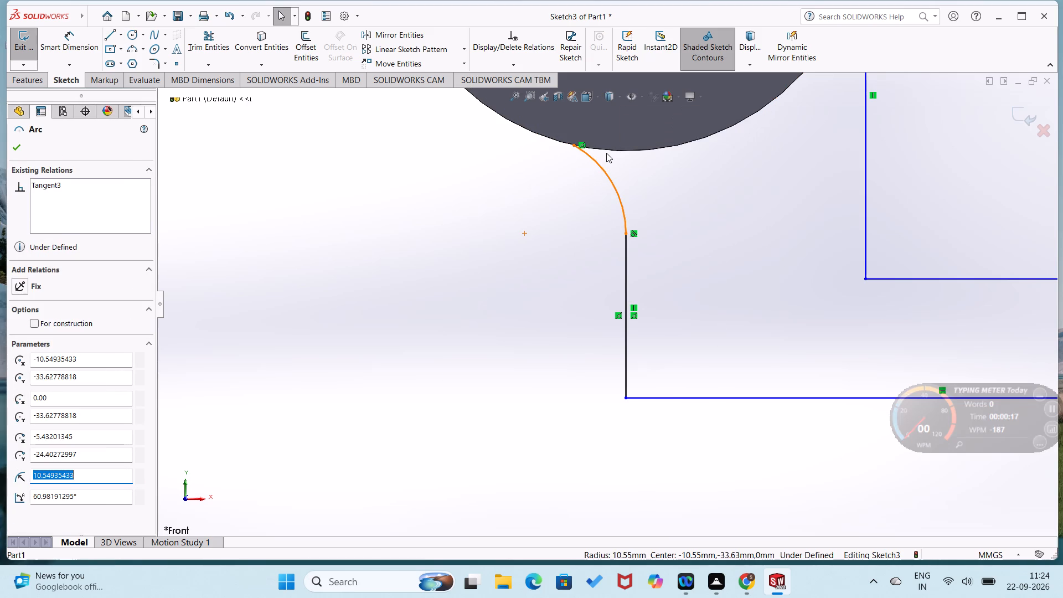
ctrl+click(612, 151)
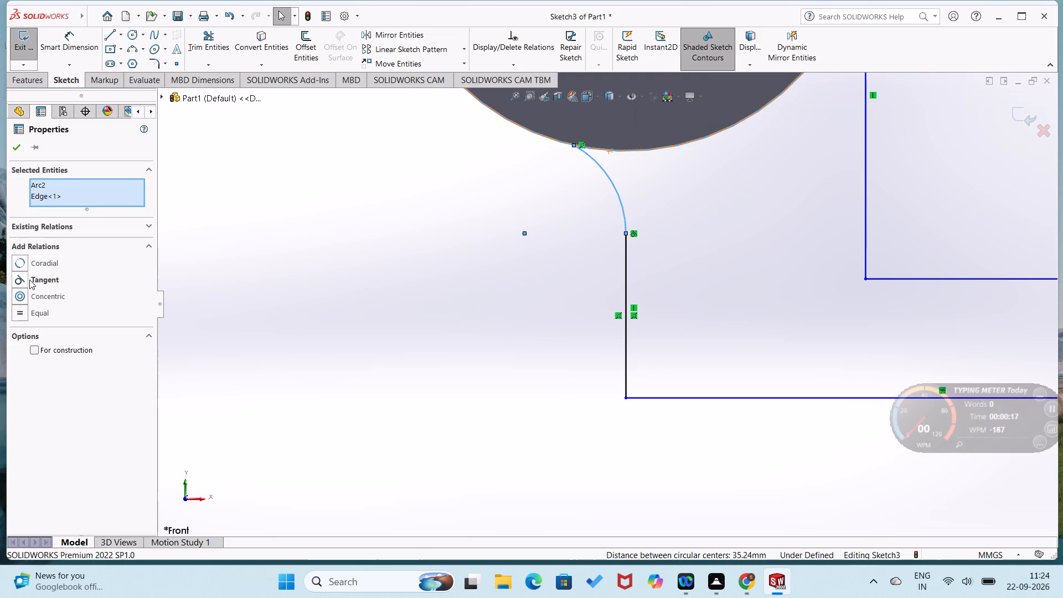
click(18, 280)
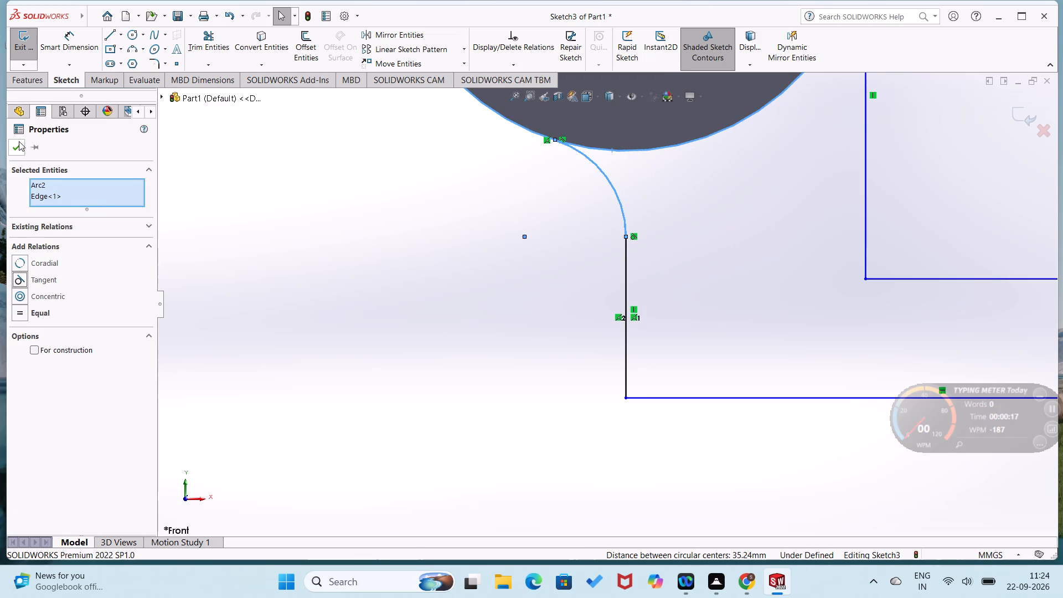
click(19, 141)
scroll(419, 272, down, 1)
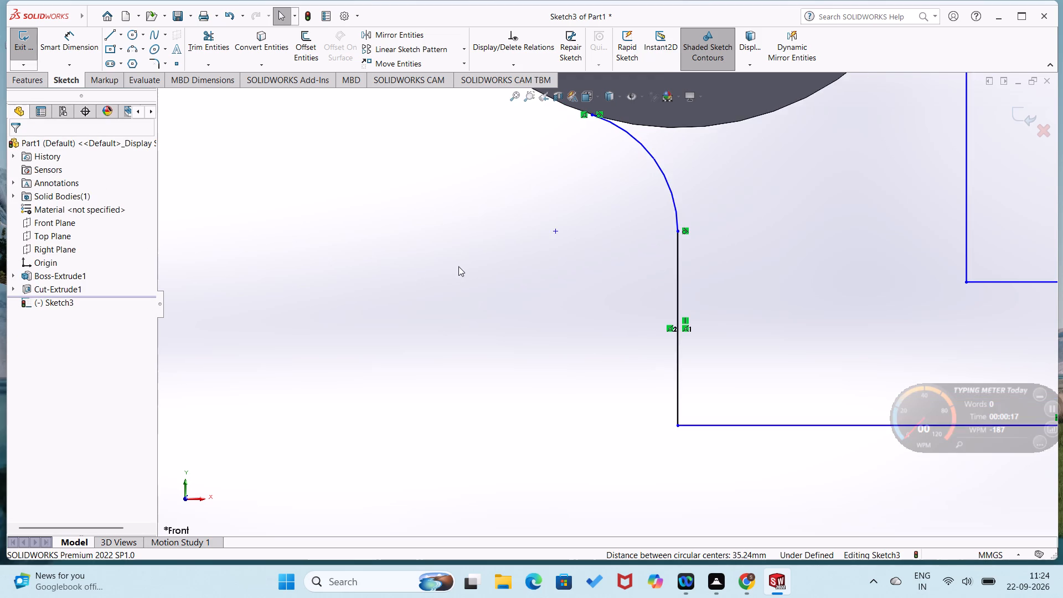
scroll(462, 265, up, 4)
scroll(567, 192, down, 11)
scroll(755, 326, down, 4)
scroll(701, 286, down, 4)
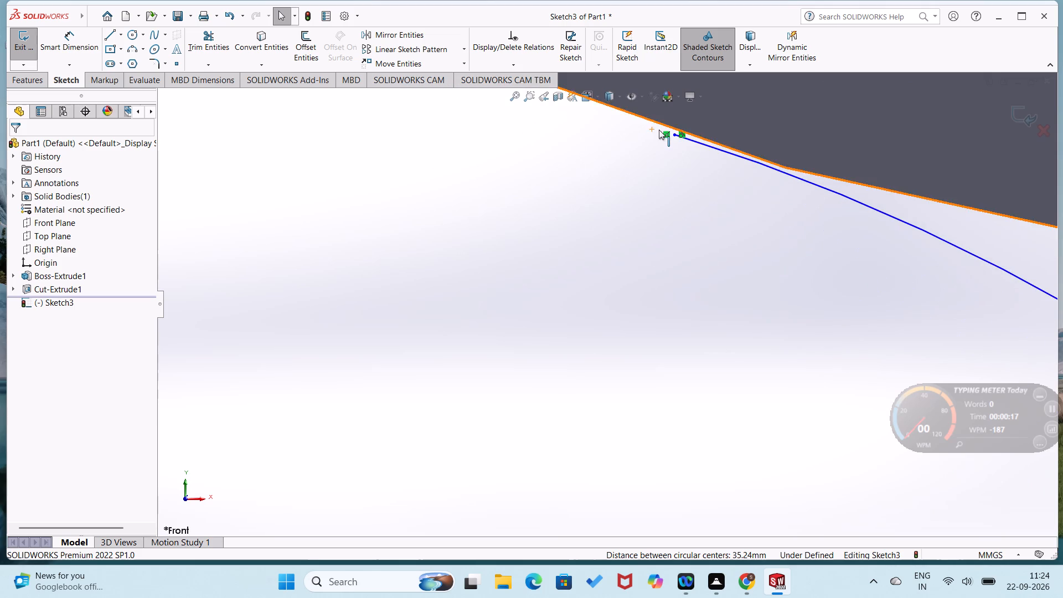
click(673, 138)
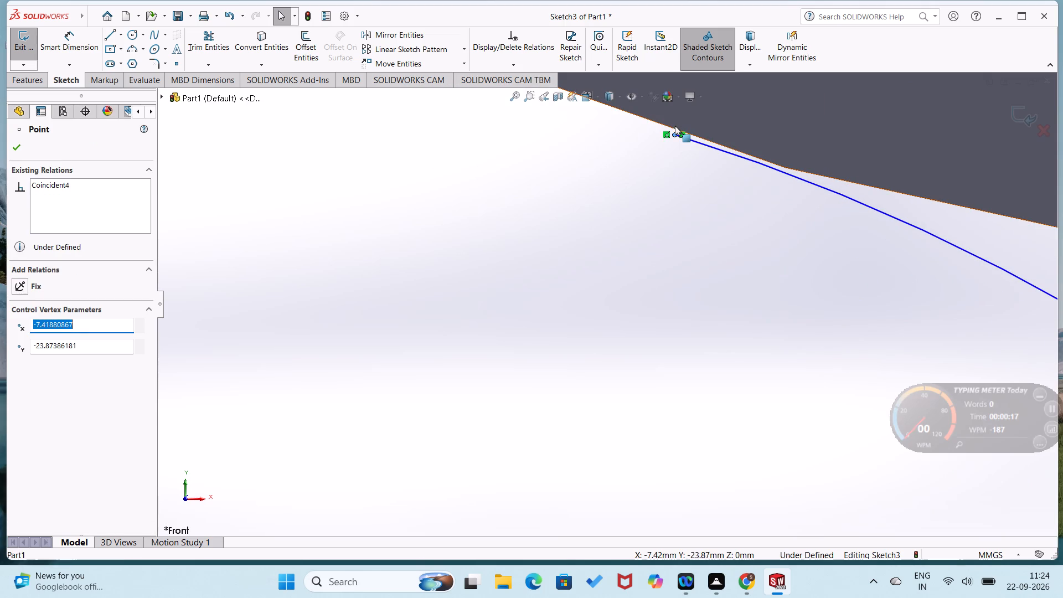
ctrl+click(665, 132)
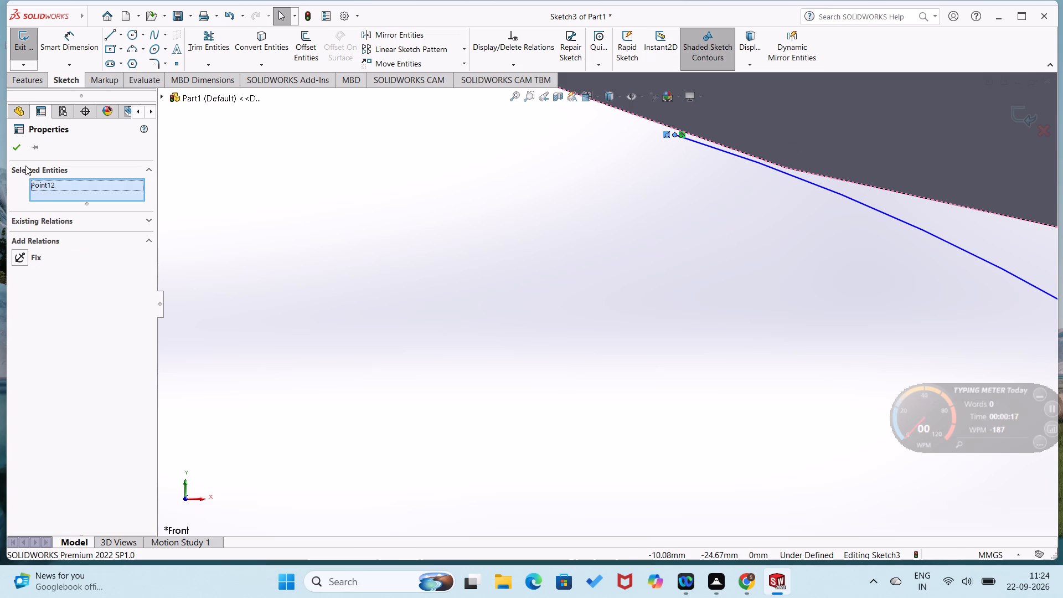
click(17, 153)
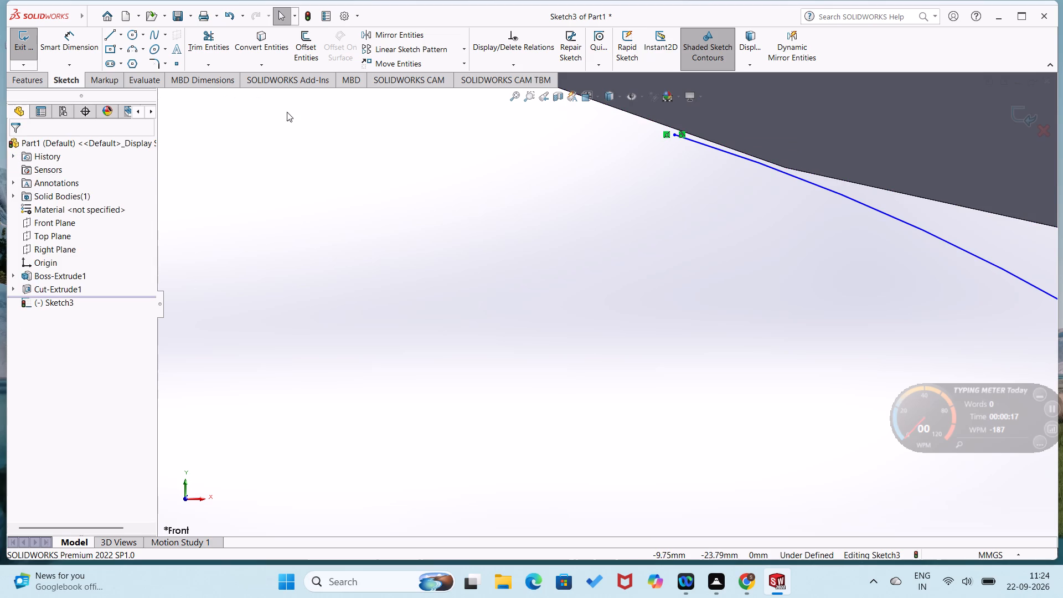
Apply a coincident relation between the arc's upper endpoint and the cylinder's outer edge.
click(674, 135)
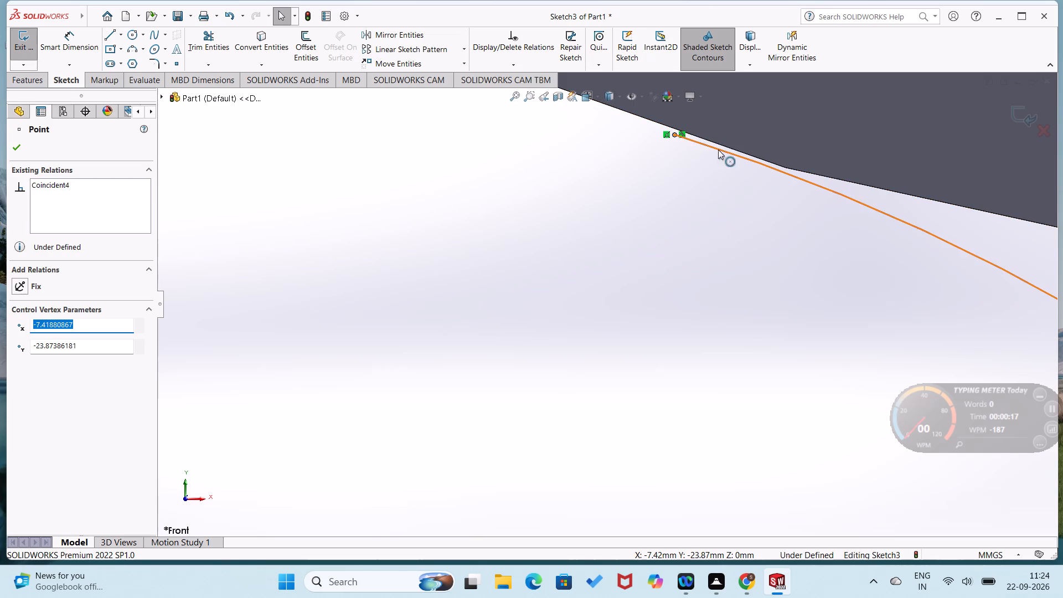
ctrl+click(657, 128)
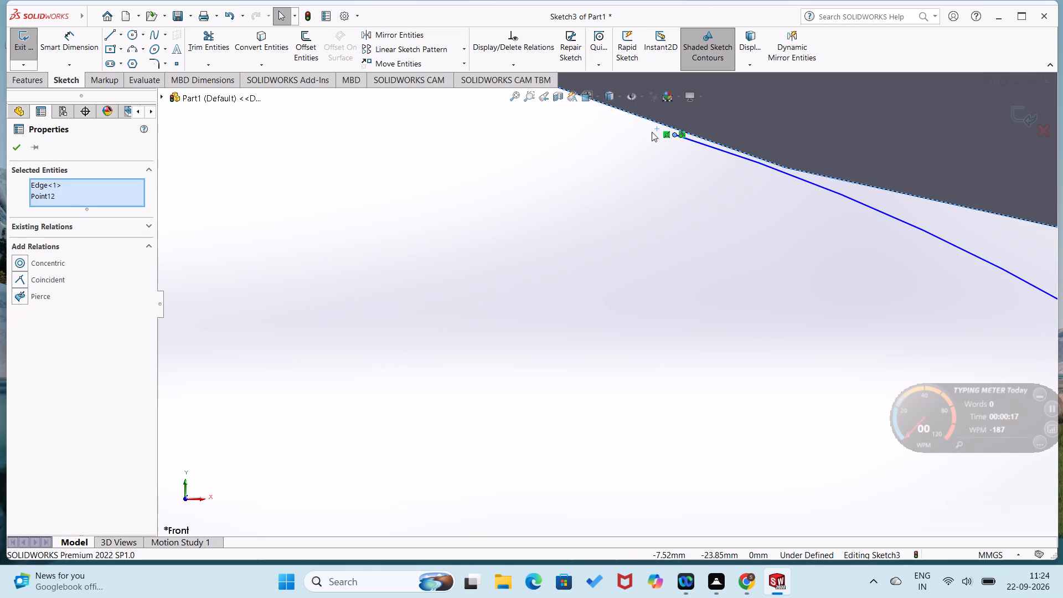
click(23, 278)
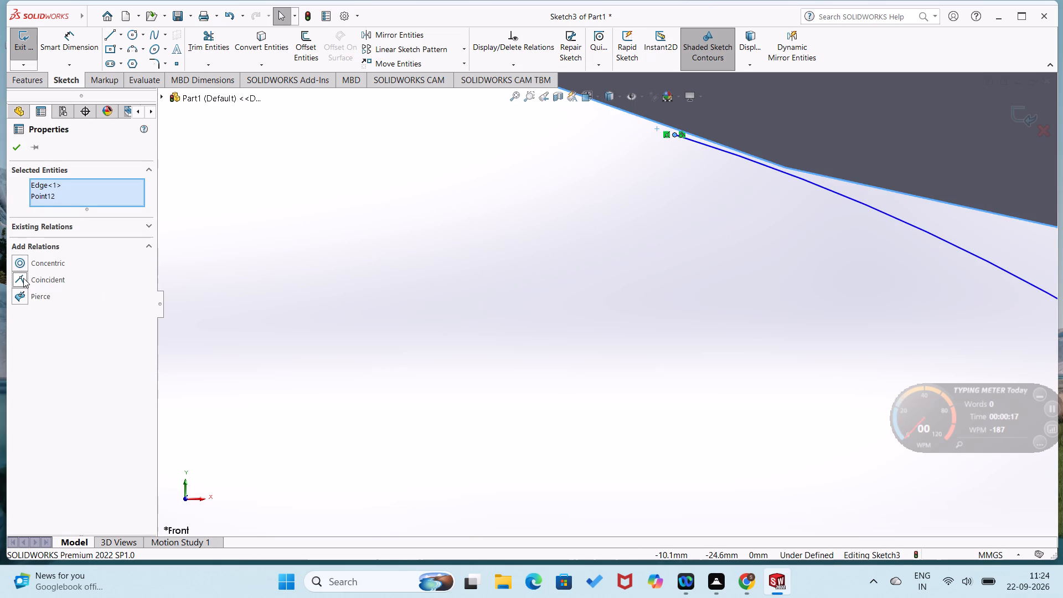
click(22, 277)
click(22, 277)
click(22, 277)
click(13, 151)
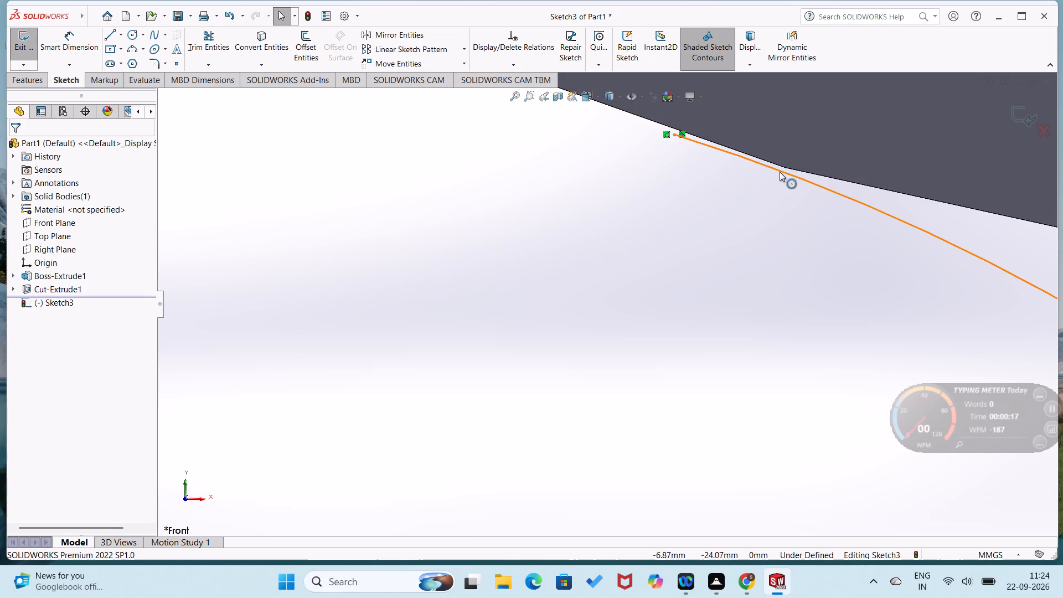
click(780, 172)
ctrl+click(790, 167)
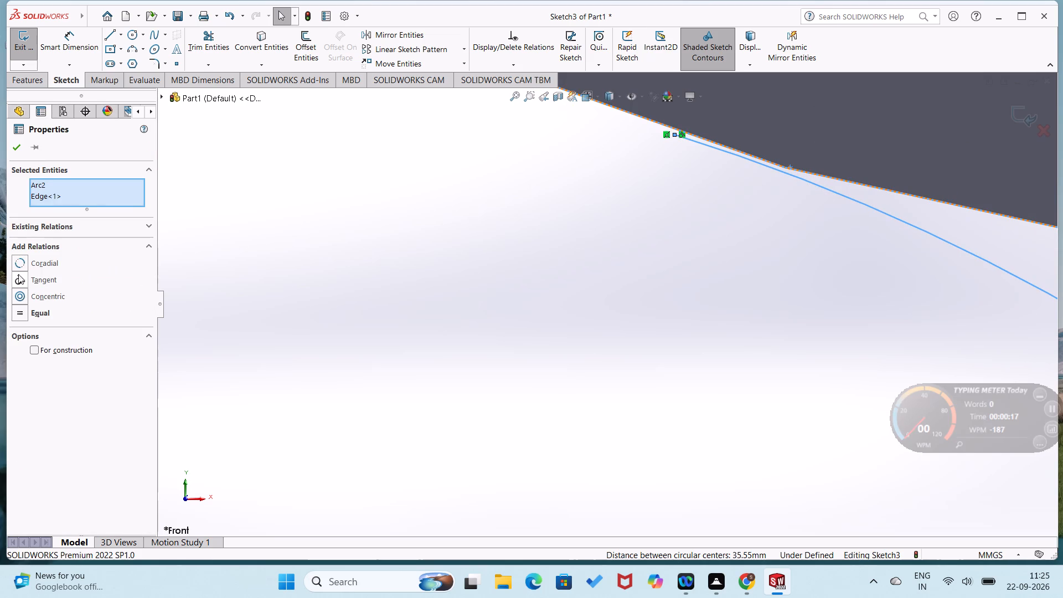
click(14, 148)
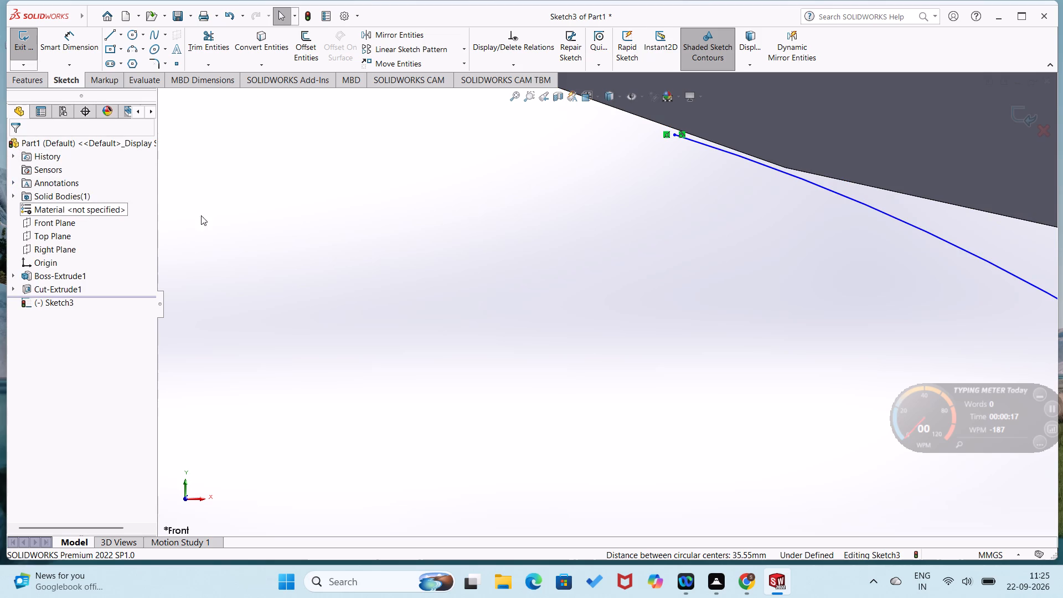
Move the arc's upper endpoint slightly along the cylinder's outer edge to about X -7.59, Y -23.82 mm.
drag(675, 135, 643, 106)
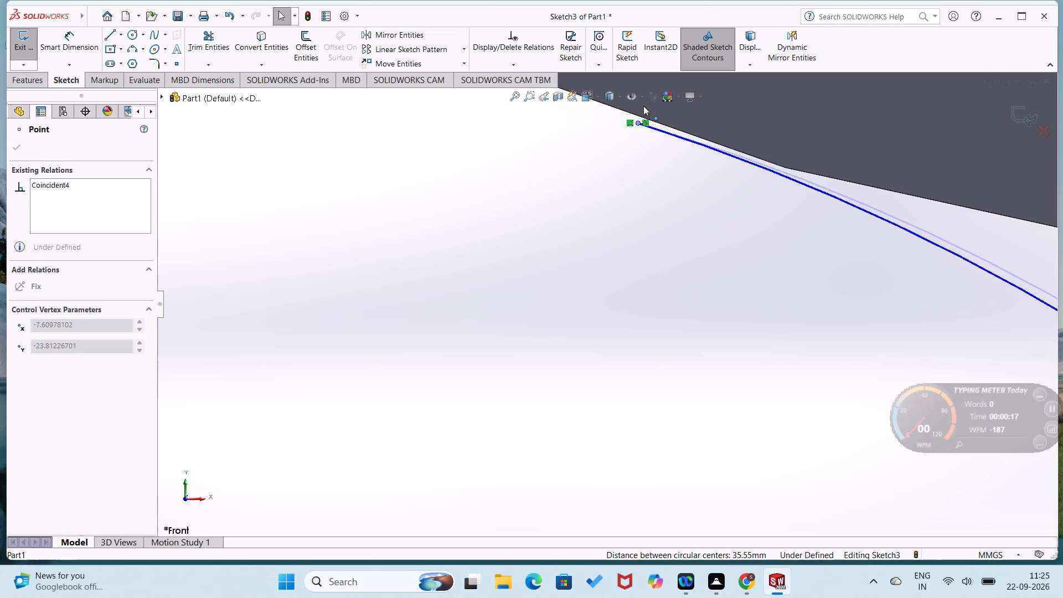
drag(643, 106, 630, 162)
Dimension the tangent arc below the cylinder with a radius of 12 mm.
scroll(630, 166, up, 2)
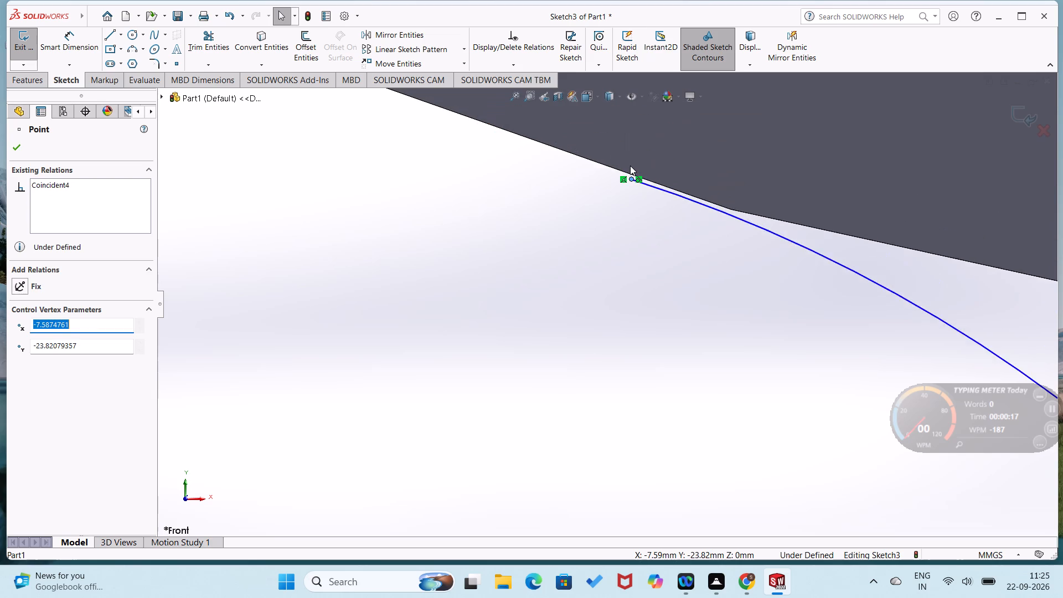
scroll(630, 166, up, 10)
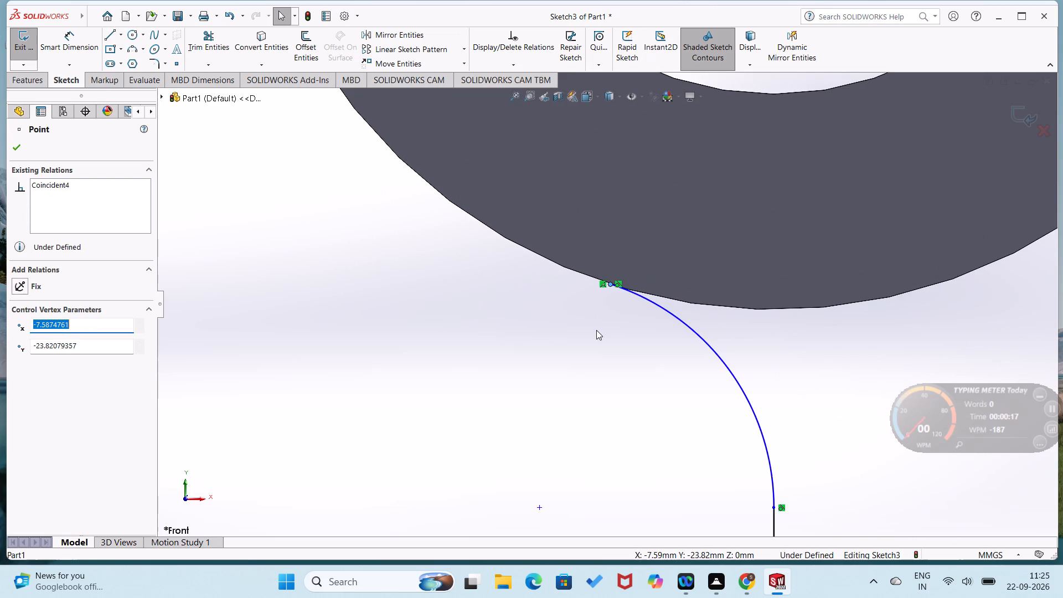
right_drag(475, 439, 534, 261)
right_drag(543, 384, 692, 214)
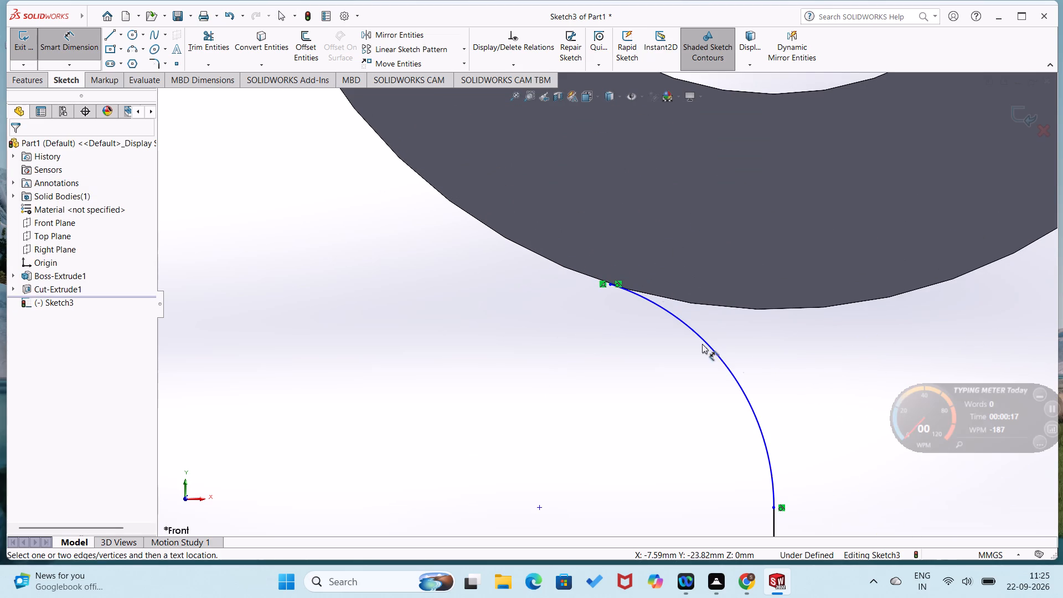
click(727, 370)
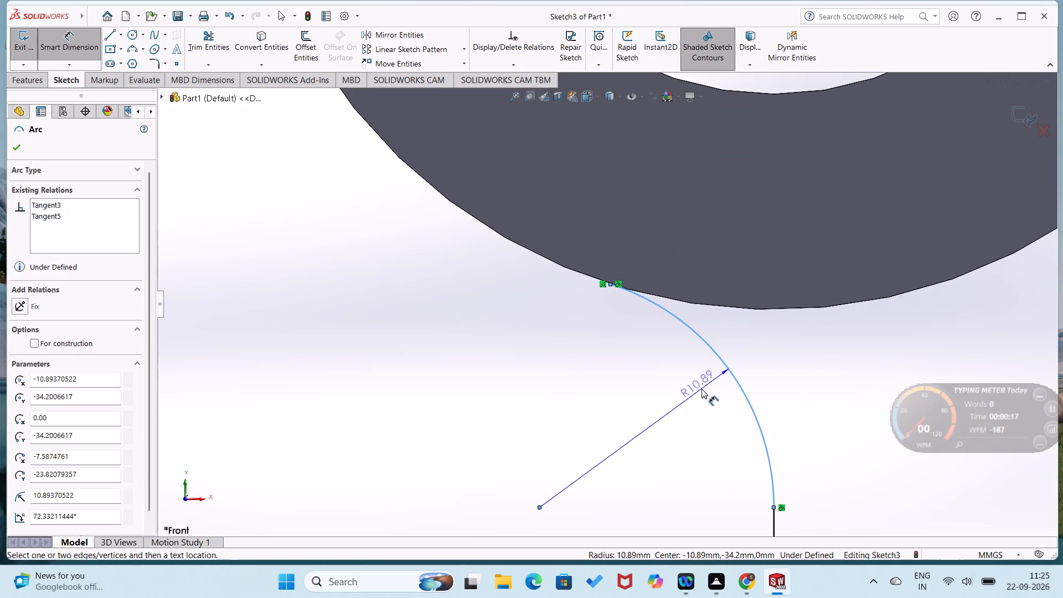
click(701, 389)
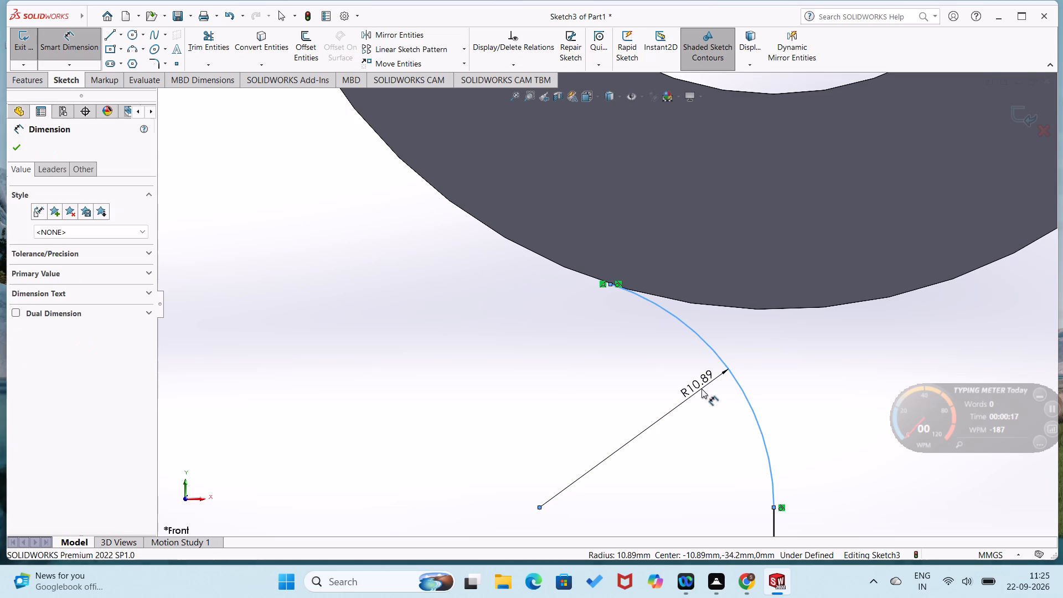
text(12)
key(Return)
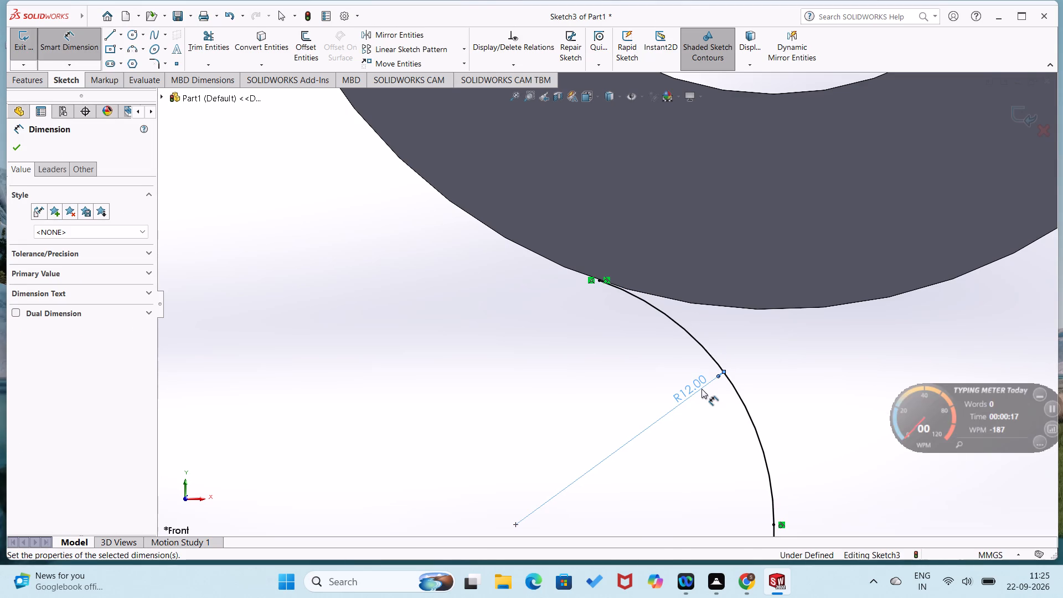
Delete the R12 tangent arc and the short vertical line below it from the profile sketch.
scroll(691, 395, down, 4)
scroll(674, 399, up, 10)
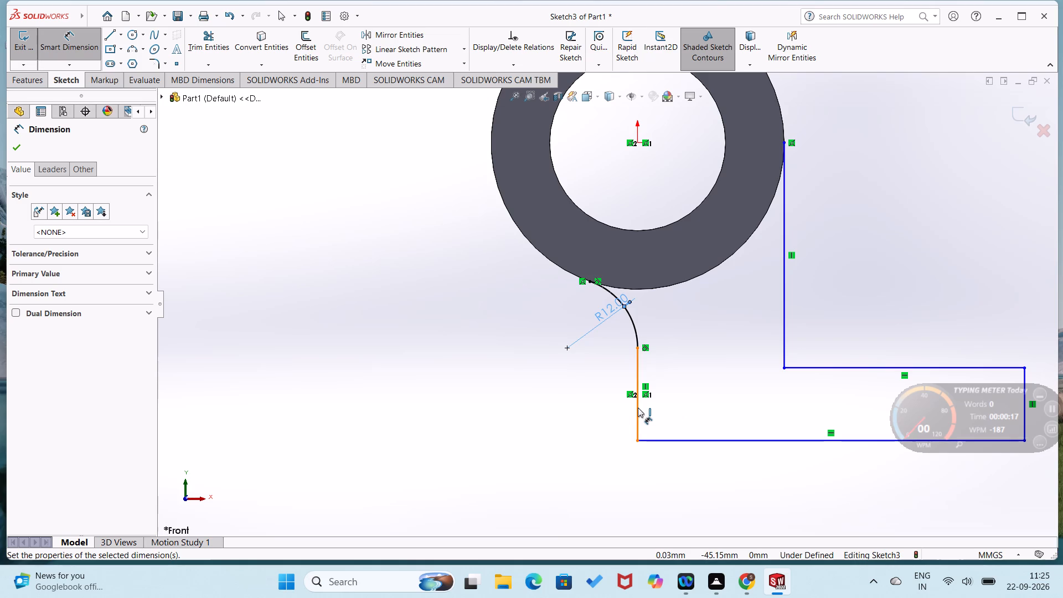
click(633, 331)
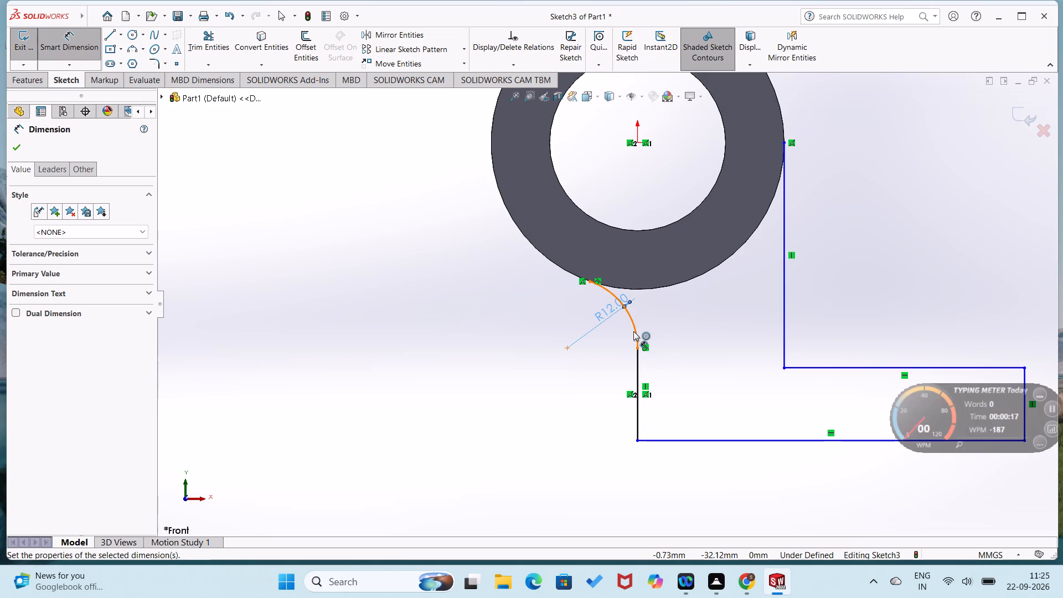
key(Delete)
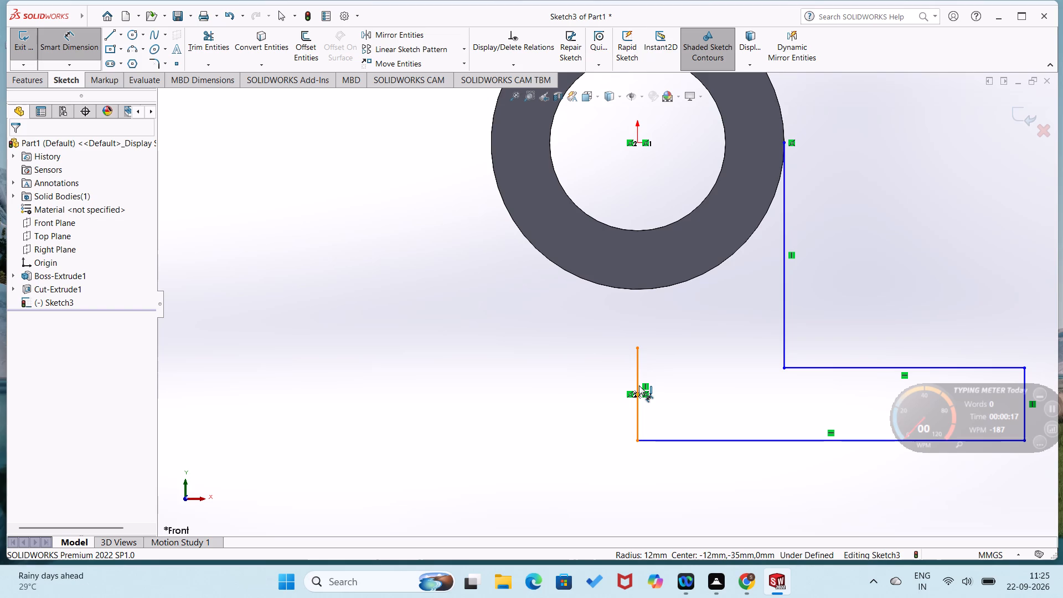
key(Delete)
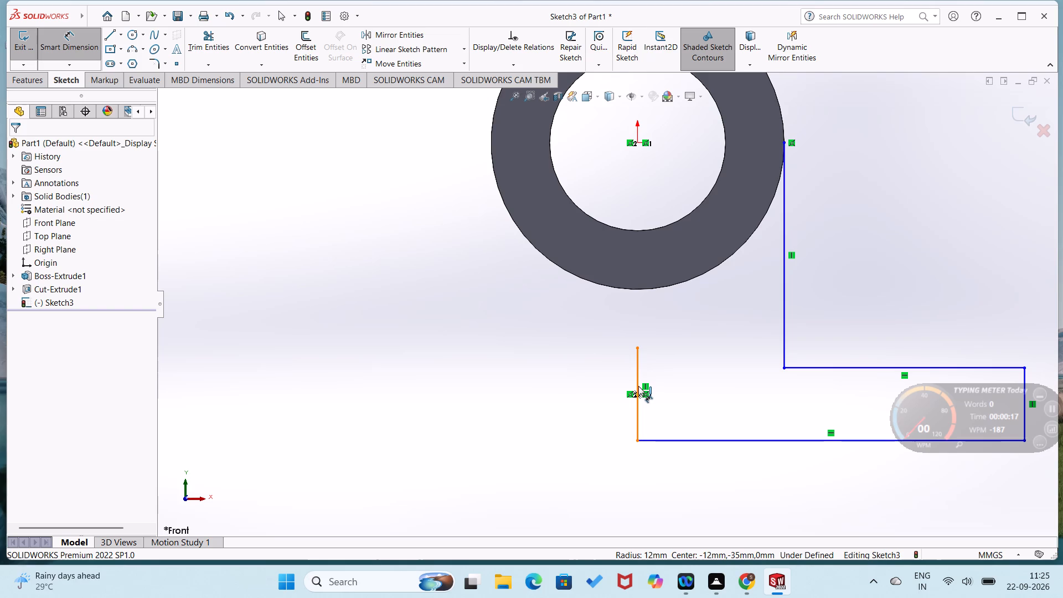
key(Escape)
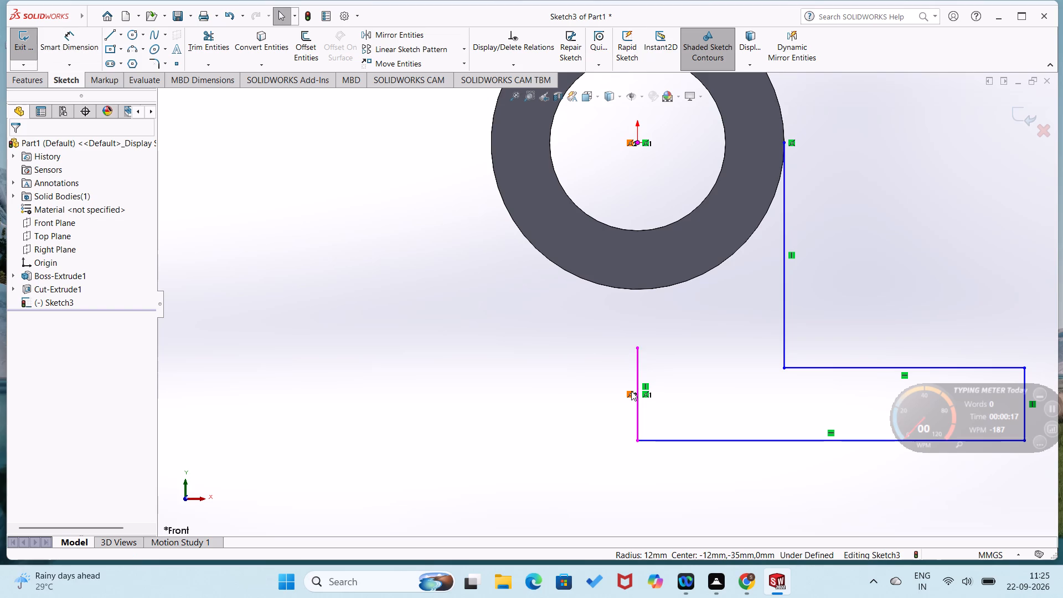
click(636, 412)
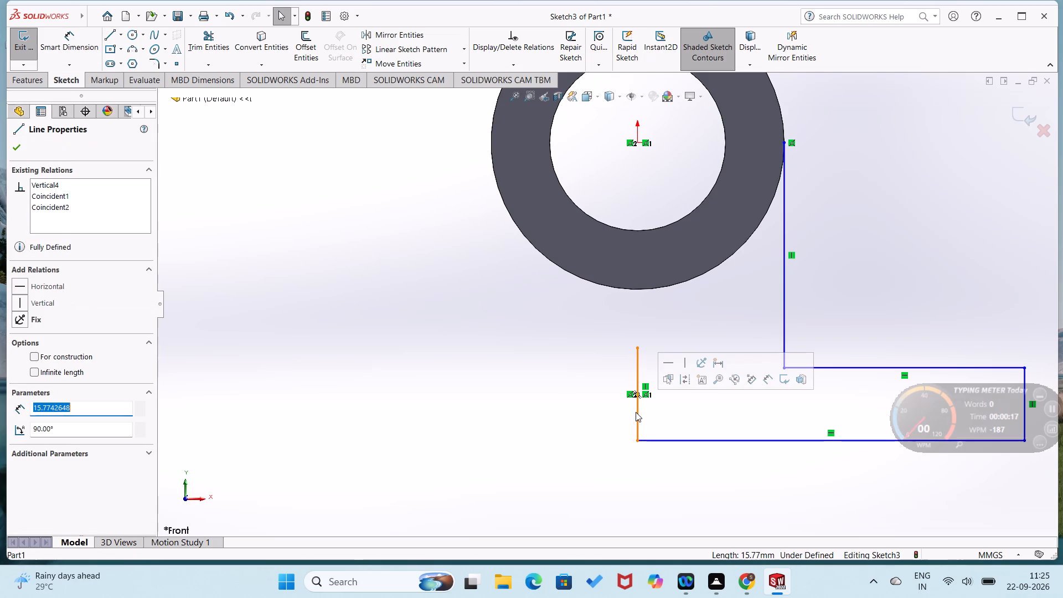
key(Delete)
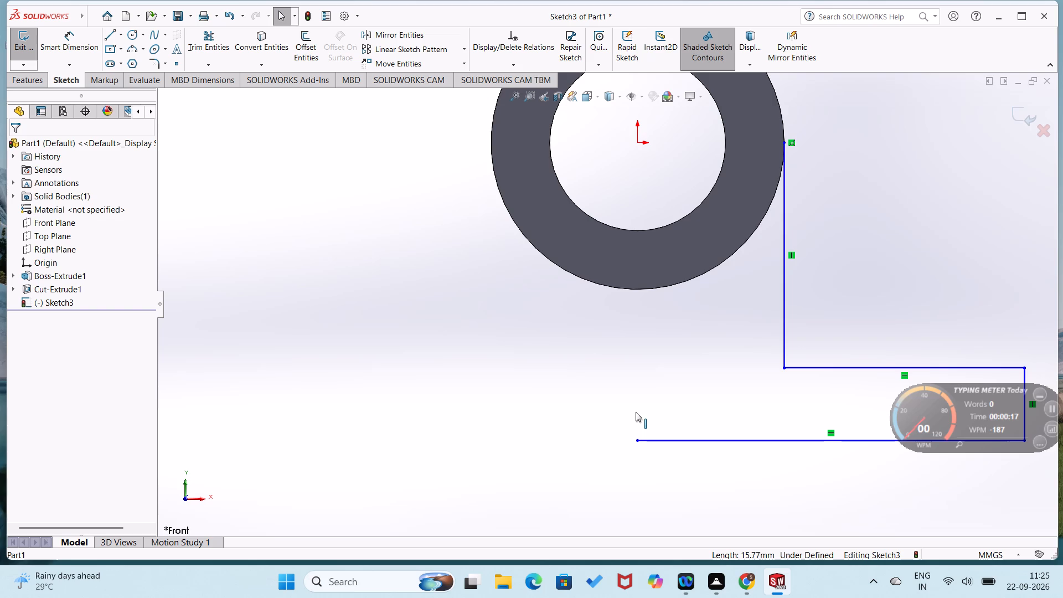
Draw a vertical line about 25.8 mm long from the bottom line's open end up to the cylinder's lowest point.
right_drag(663, 379, 561, 444)
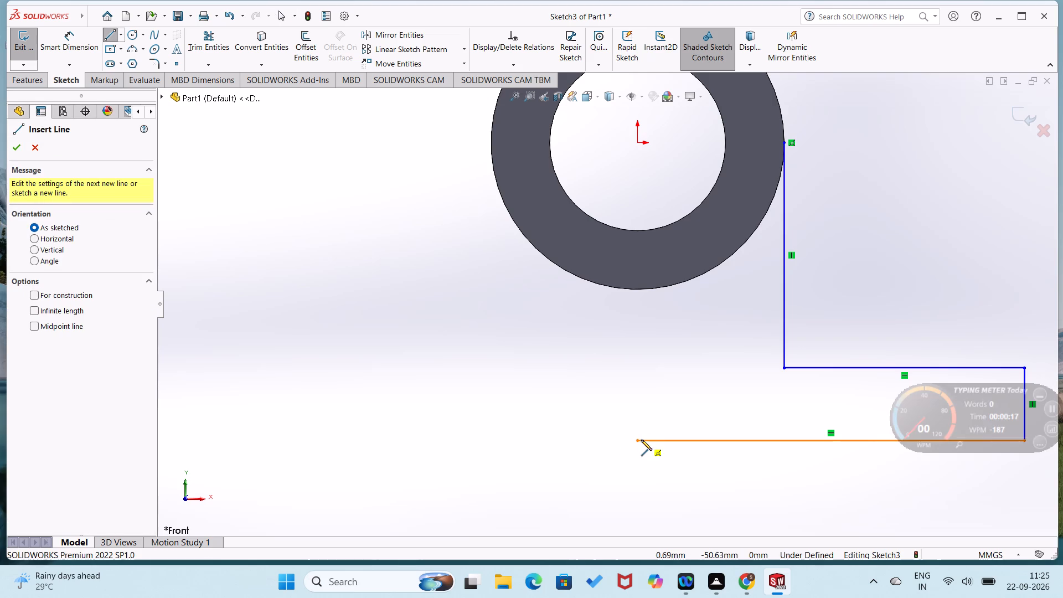
click(638, 440)
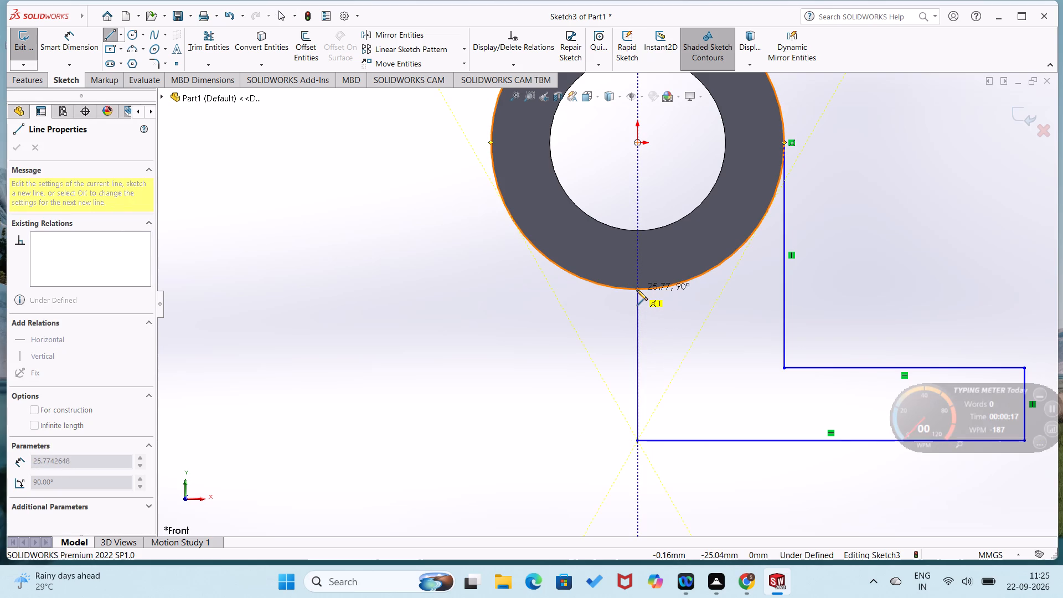
click(637, 289)
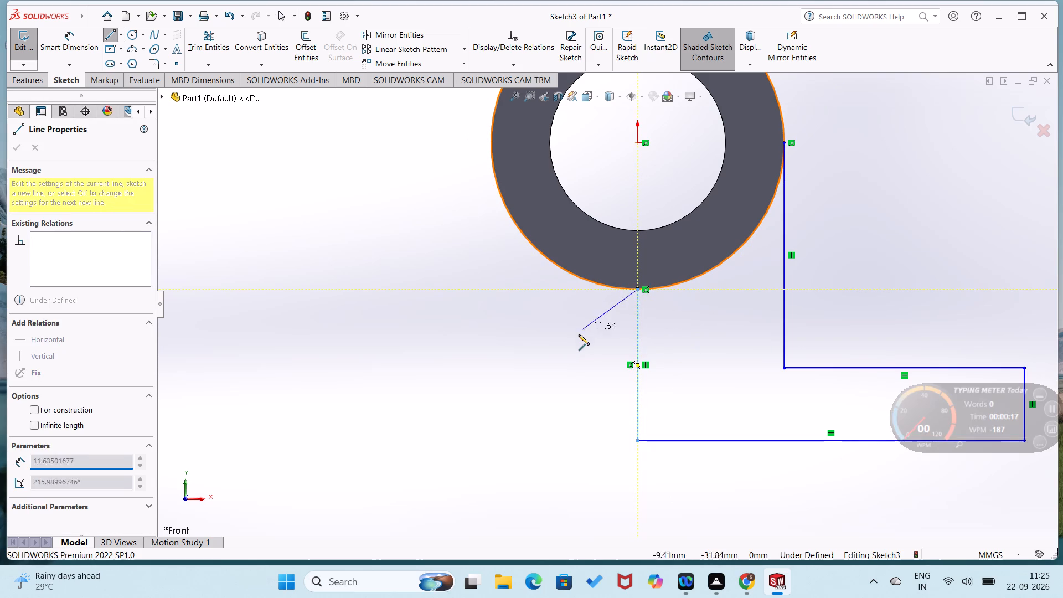
Add a 25 mm horizontal dimension between the new vertical line and the vertical line tangent to the cylinder's side.
right_drag(575, 330, 614, 278)
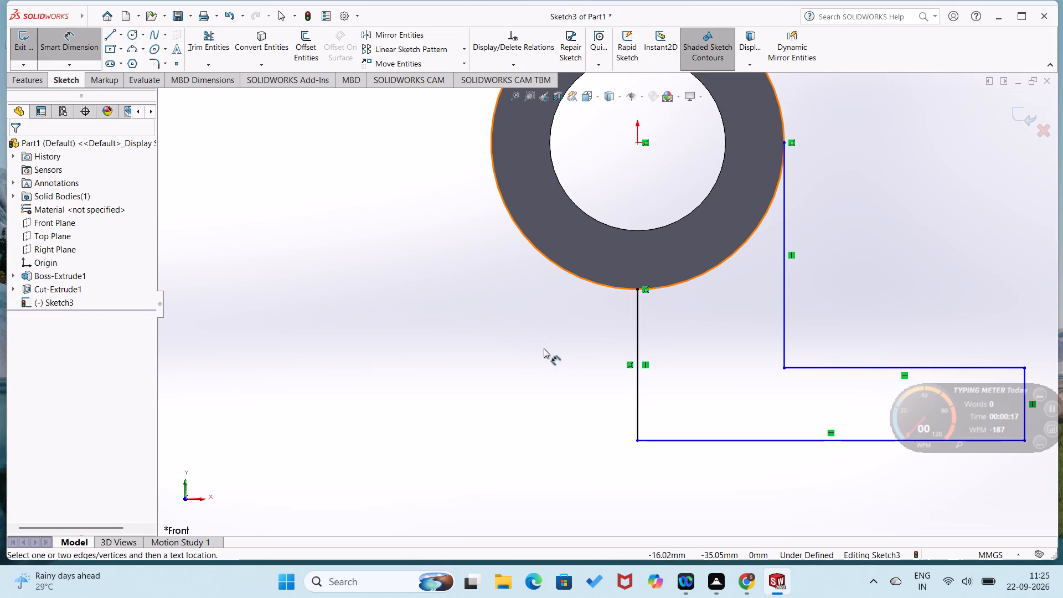
click(639, 326)
click(783, 317)
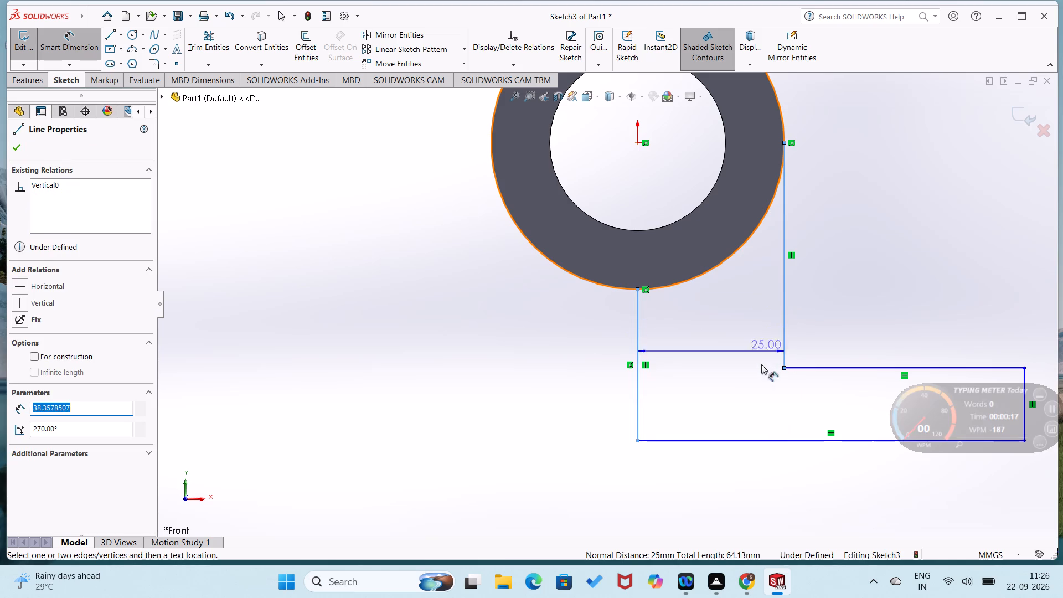
click(753, 395)
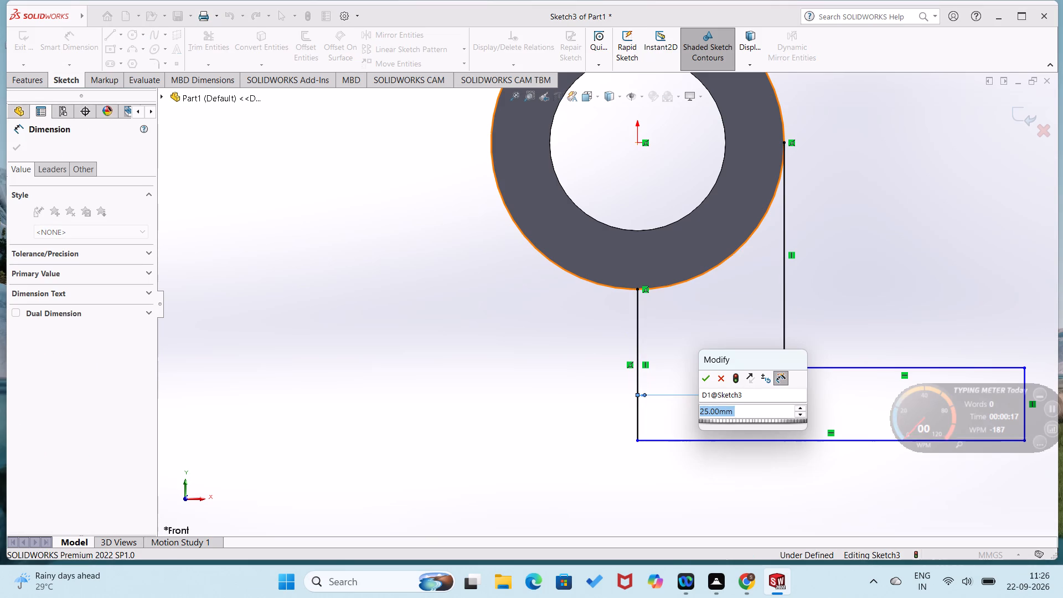
click(710, 379)
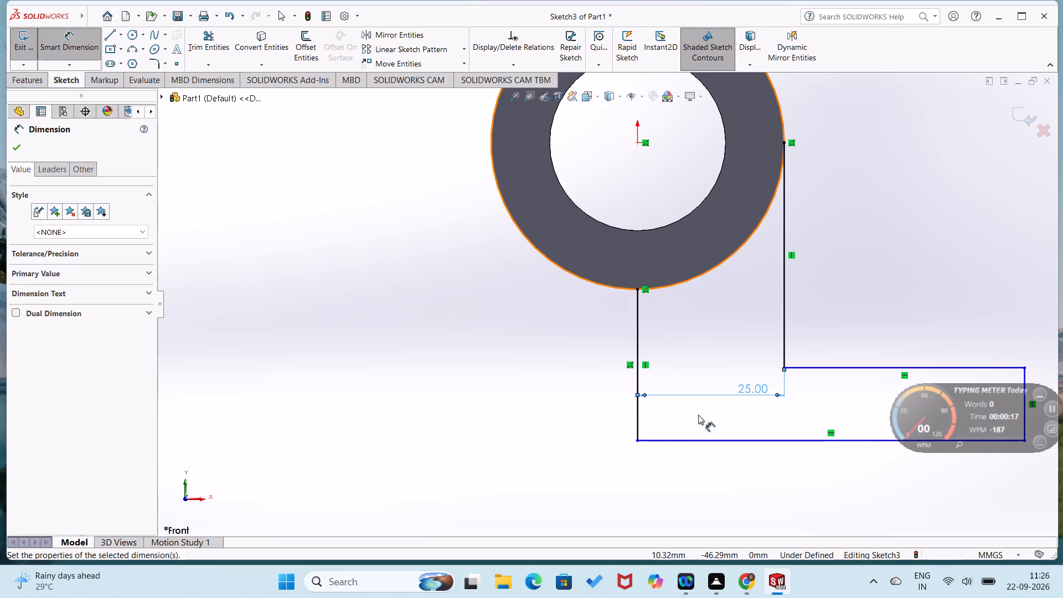
Dimension the base's short vertical end edge at 12 mm.
scroll(742, 423, up, 2)
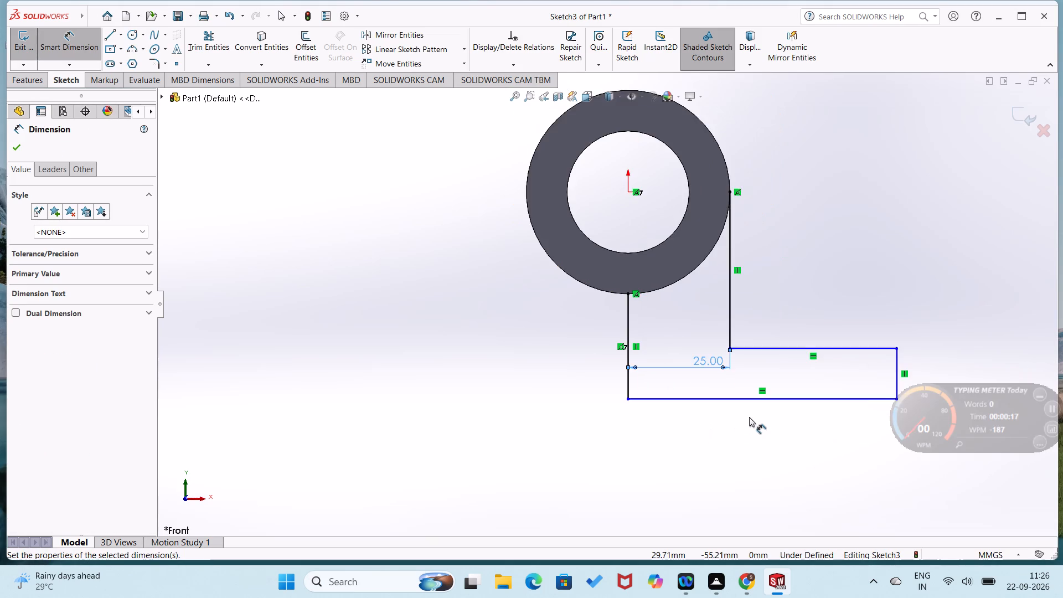
scroll(749, 417, down, 2)
scroll(741, 413, up, 2)
scroll(740, 412, down, 4)
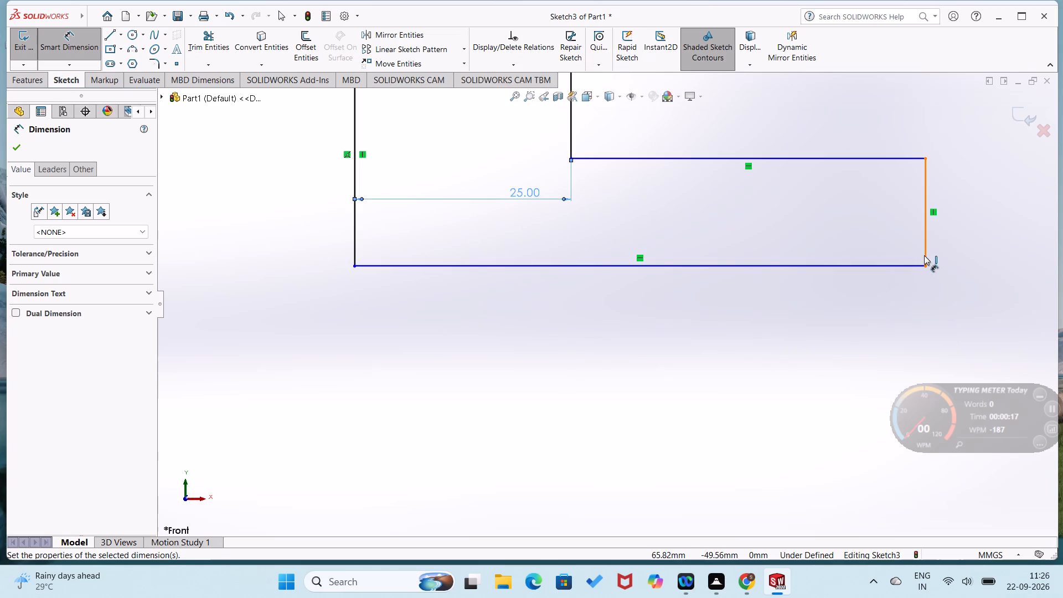
click(924, 255)
click(956, 249)
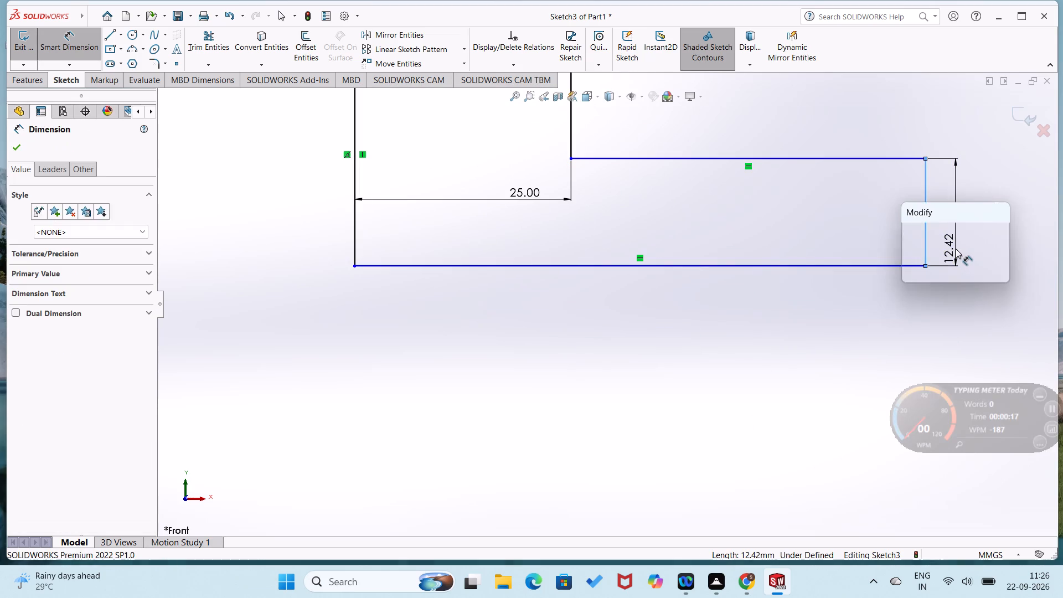
text(12)
key(Return)
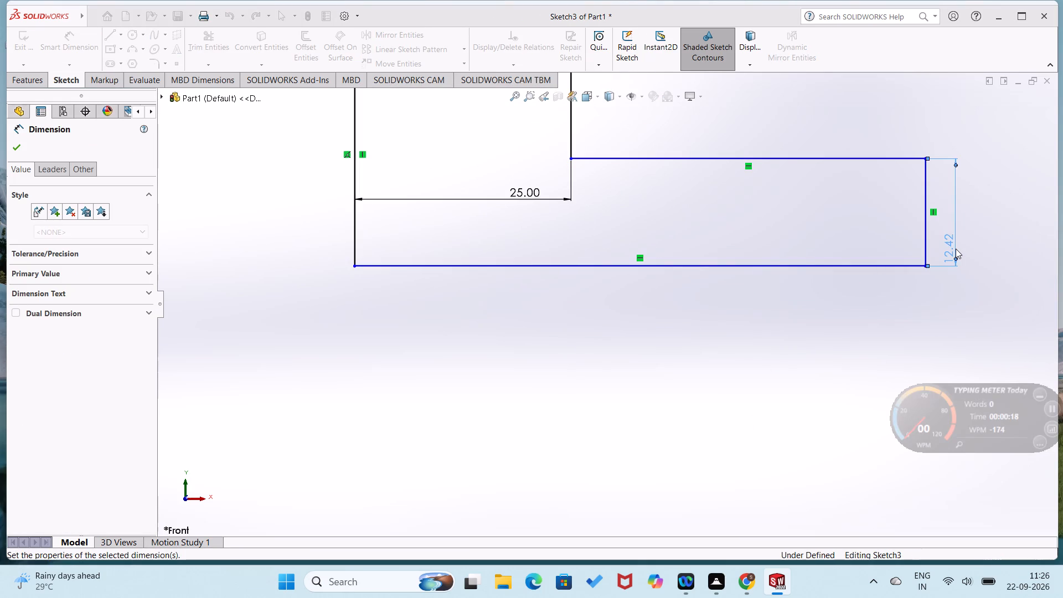
click(875, 308)
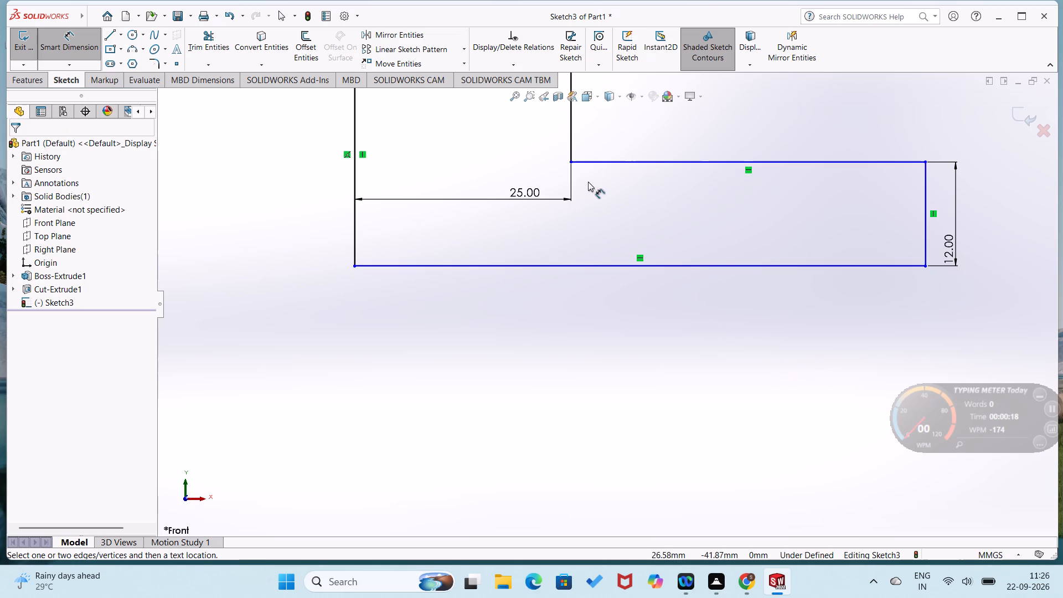
Dimension the horizontal distance from the tall vertical line to the base's end edge at 50 mm.
click(570, 150)
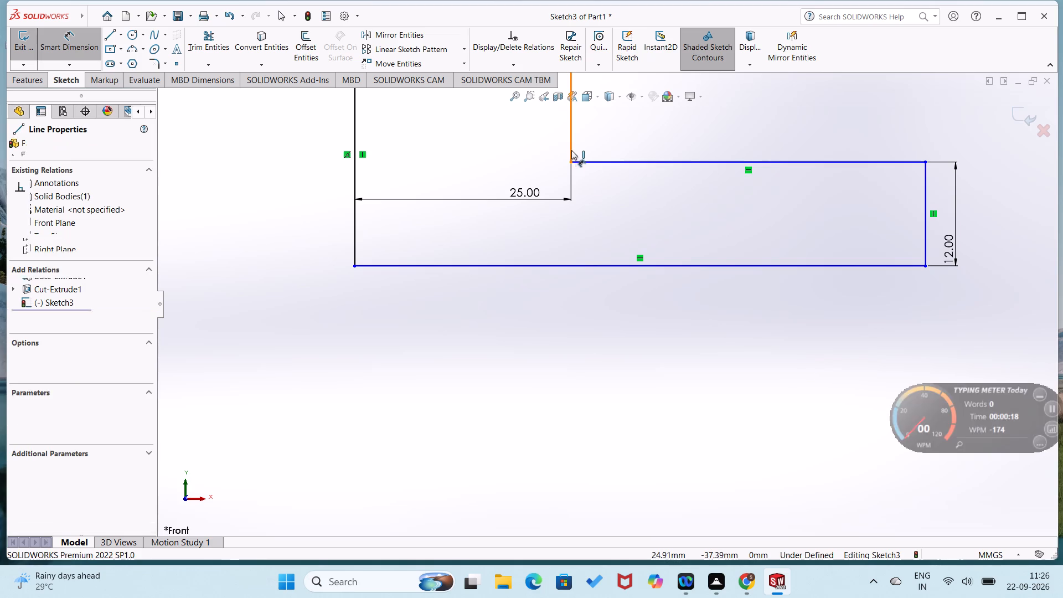
click(924, 219)
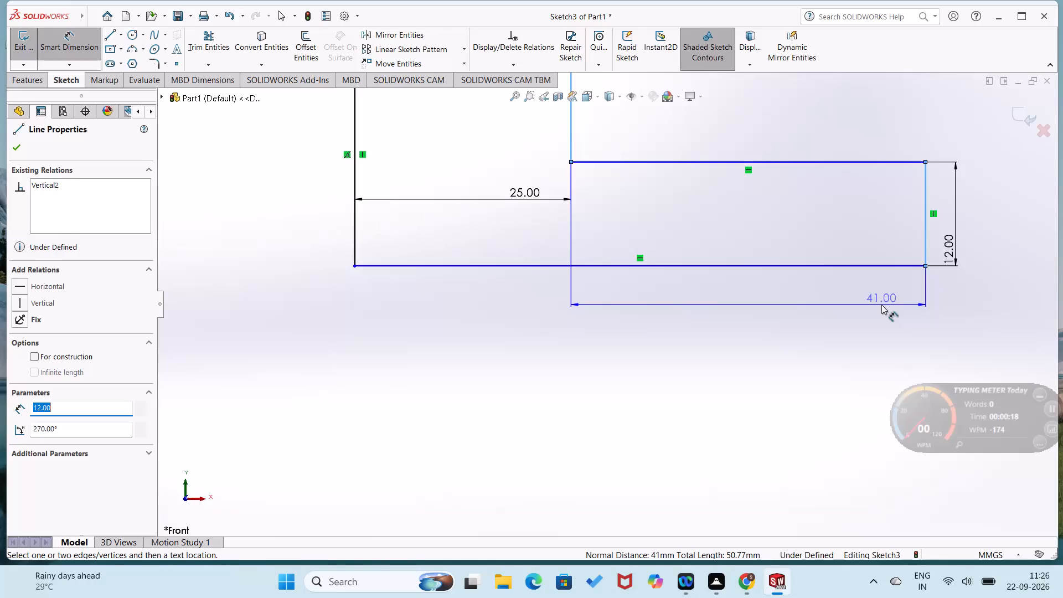
click(881, 305)
text(50)
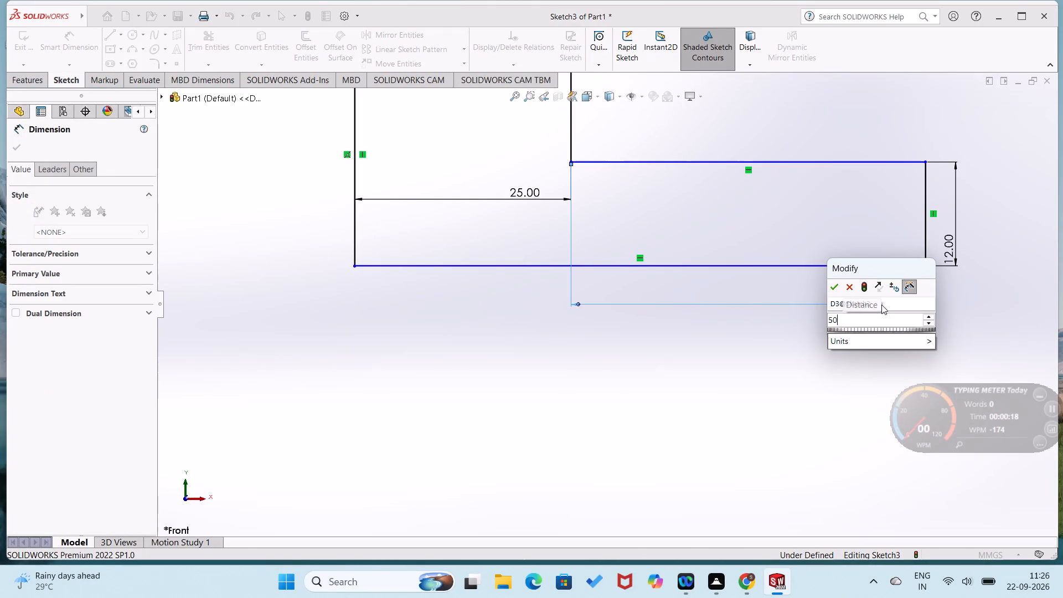
key(Return)
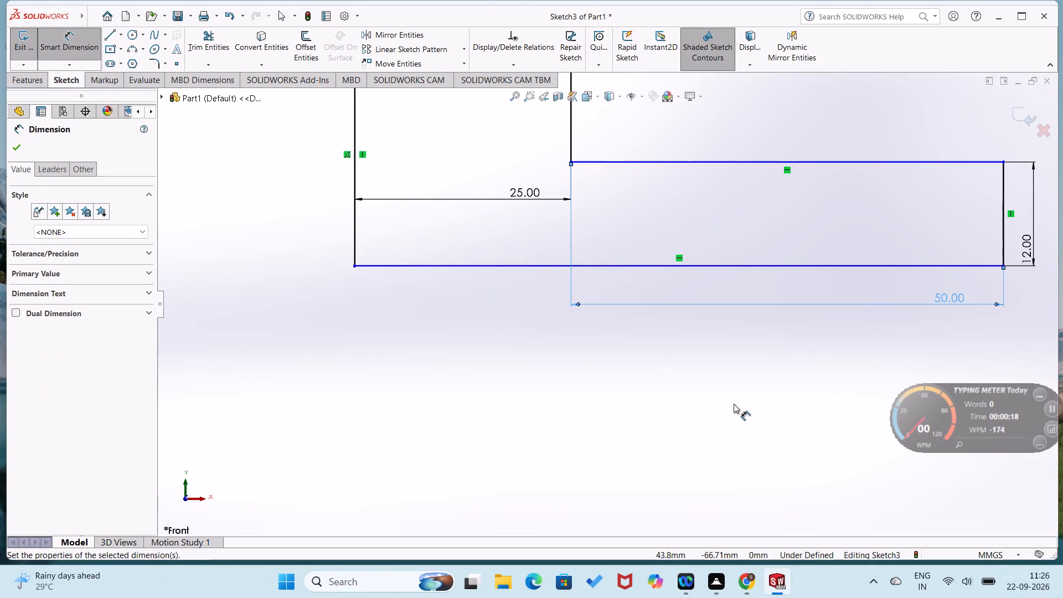
click(734, 404)
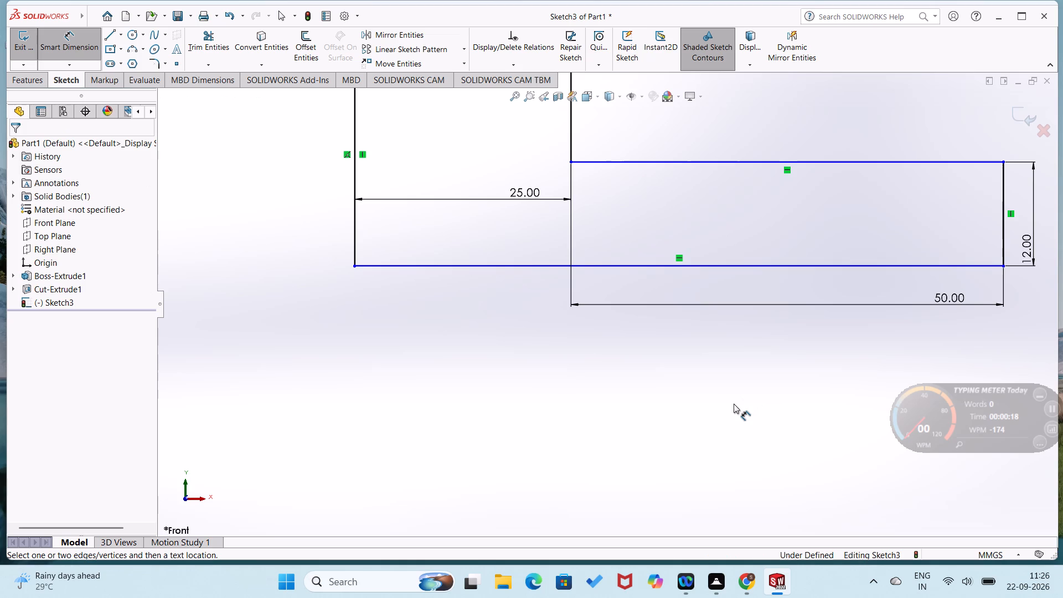
Set the horizontal distance from the tall vertical line to the base's end edge to 40 mm.
double_click(938, 293)
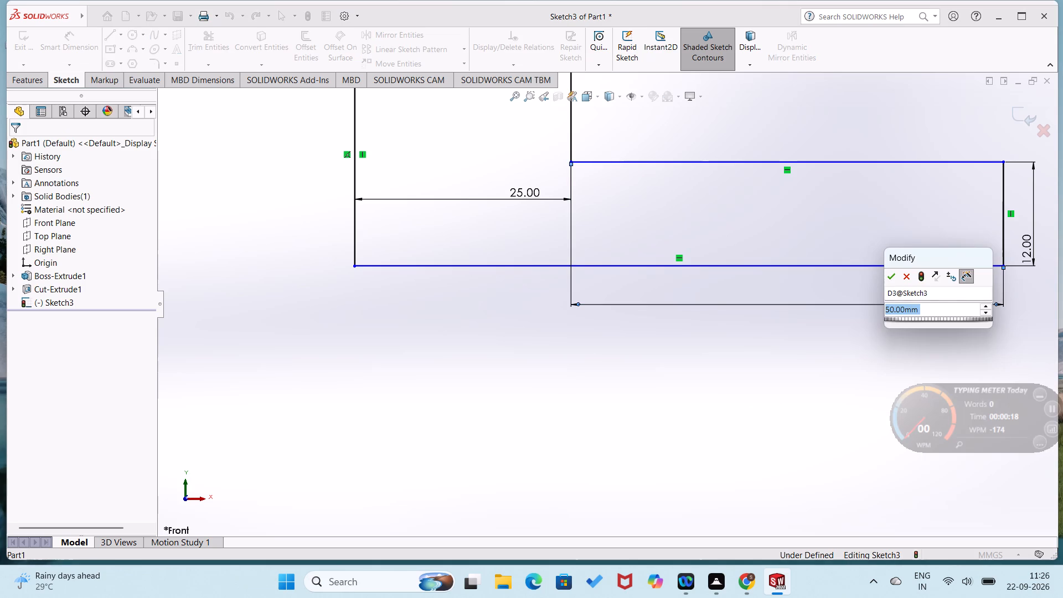
text(40)
key(Return)
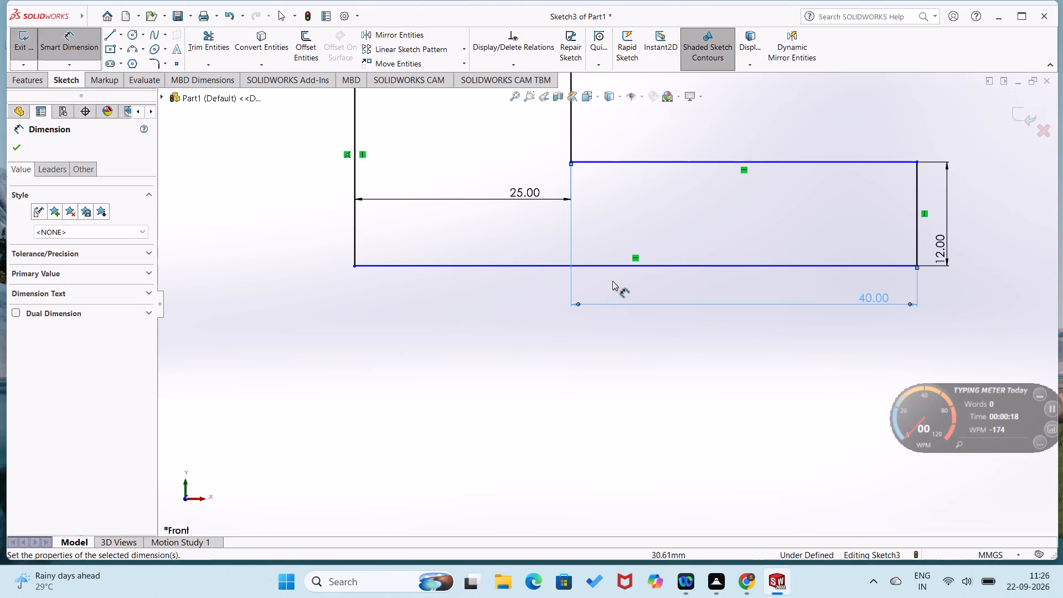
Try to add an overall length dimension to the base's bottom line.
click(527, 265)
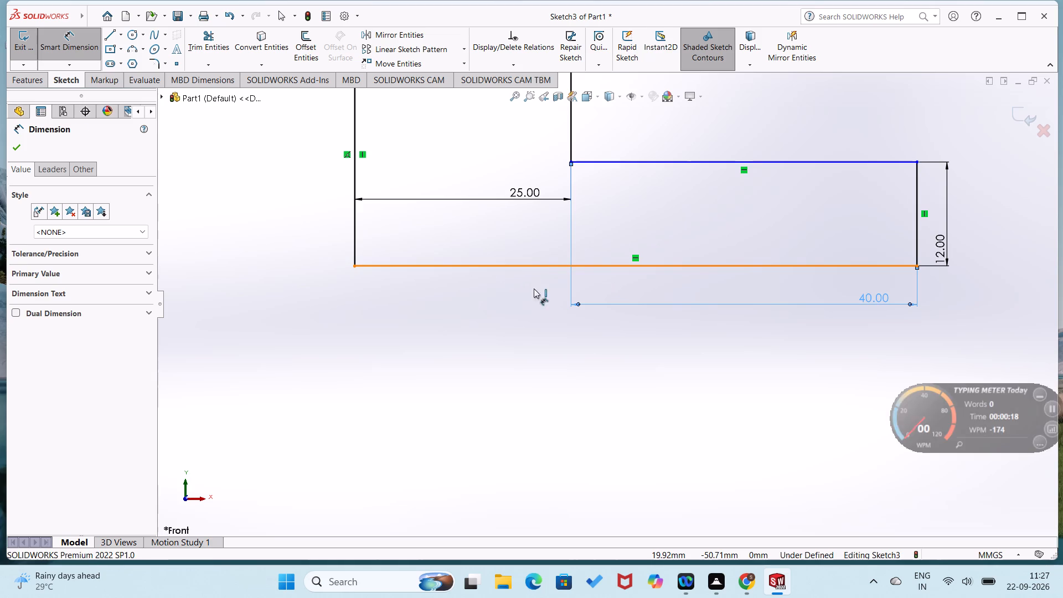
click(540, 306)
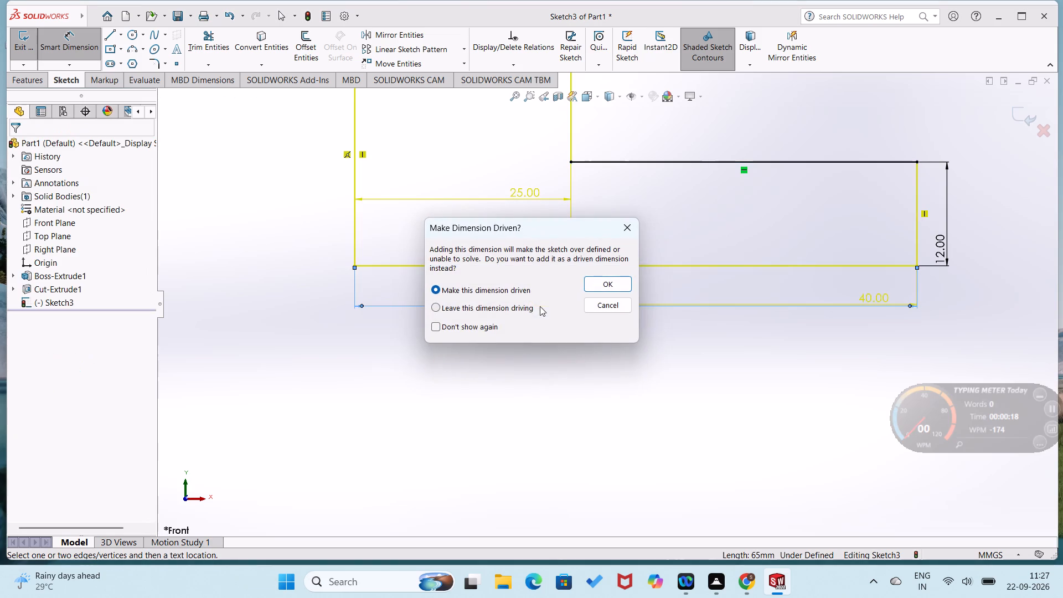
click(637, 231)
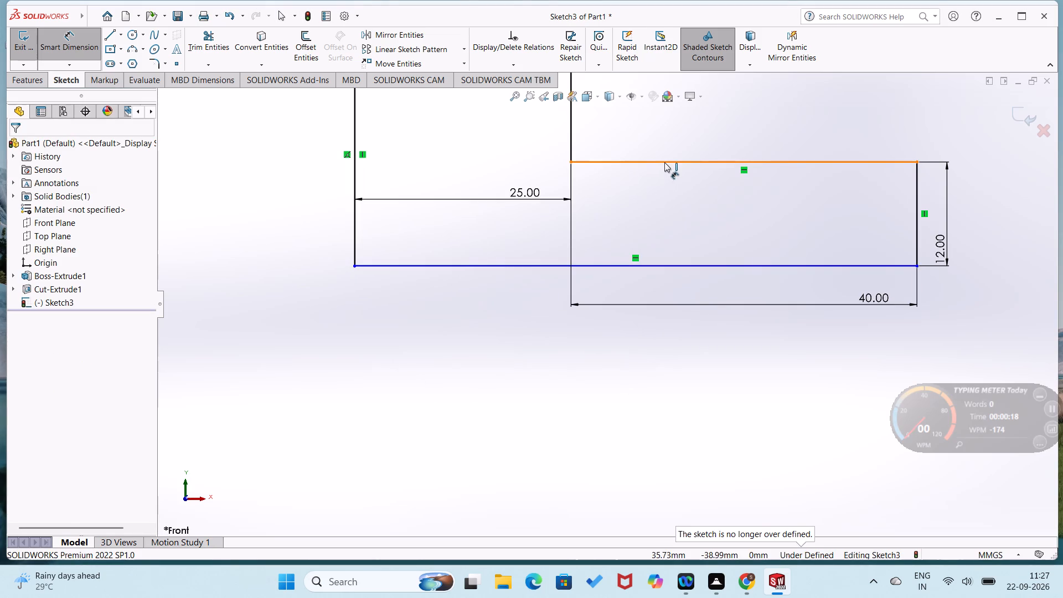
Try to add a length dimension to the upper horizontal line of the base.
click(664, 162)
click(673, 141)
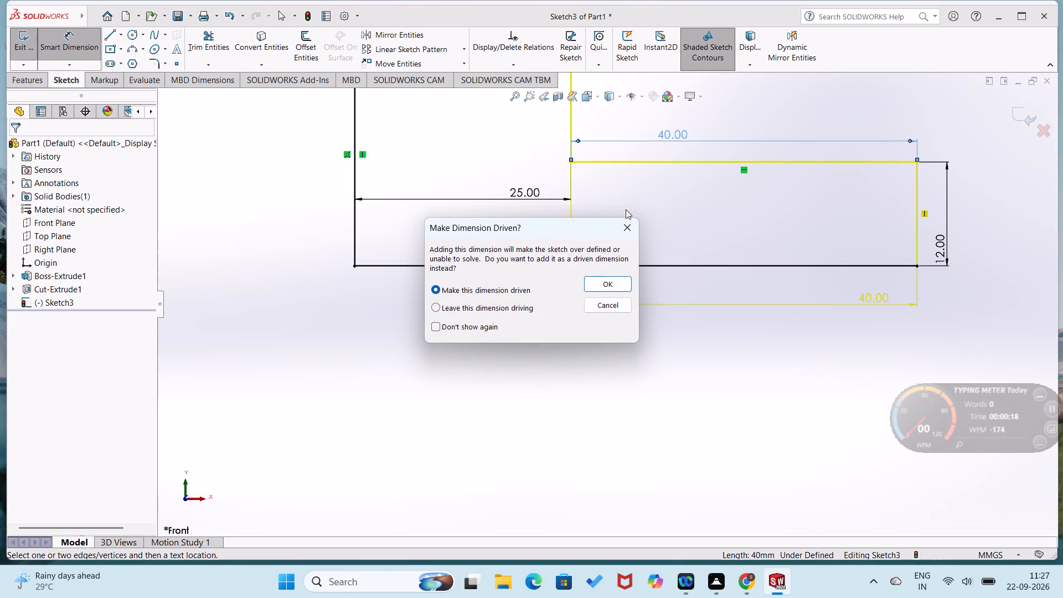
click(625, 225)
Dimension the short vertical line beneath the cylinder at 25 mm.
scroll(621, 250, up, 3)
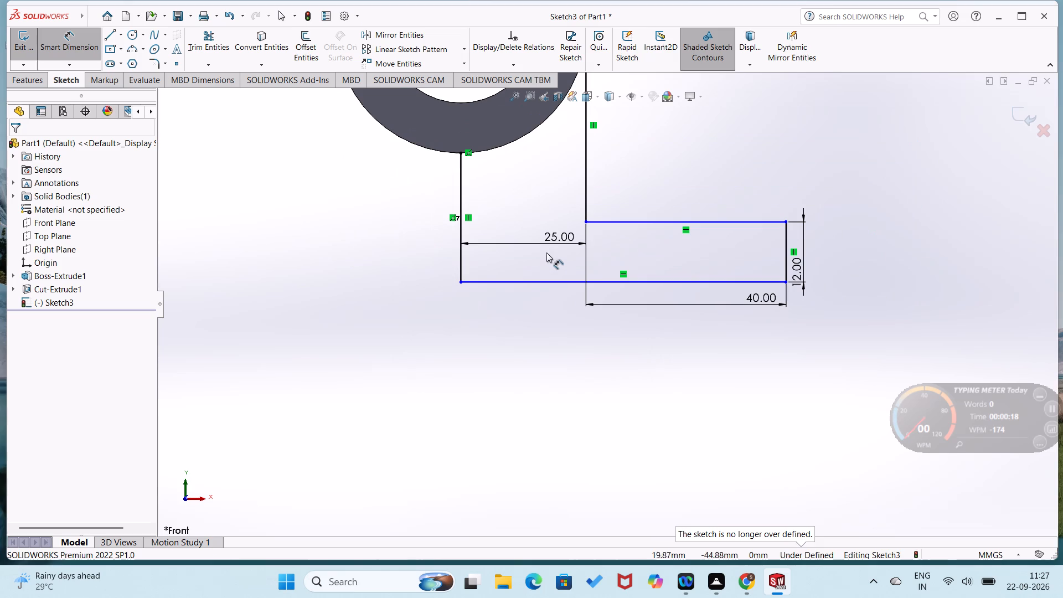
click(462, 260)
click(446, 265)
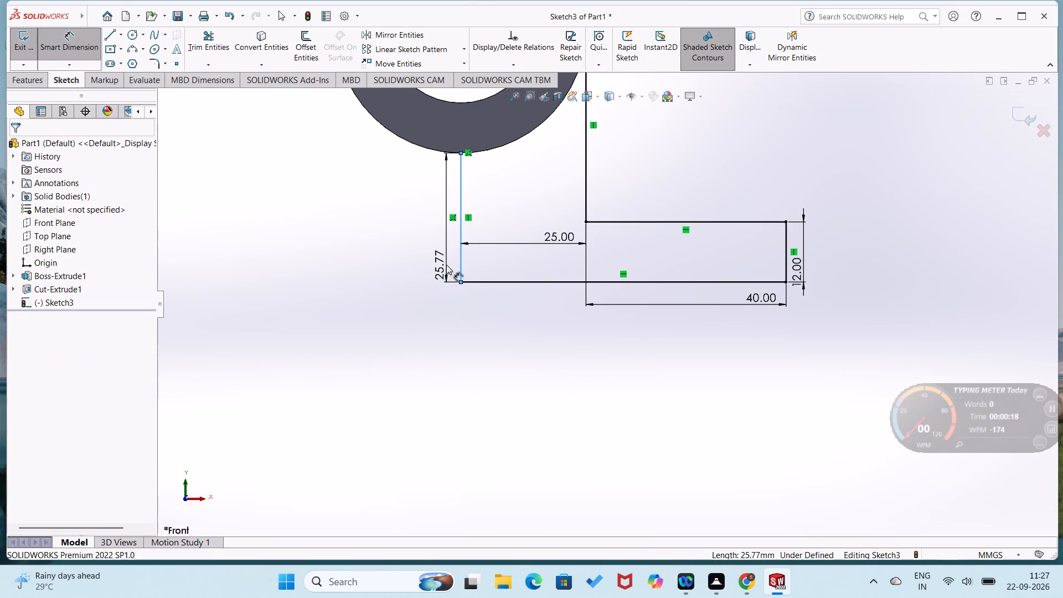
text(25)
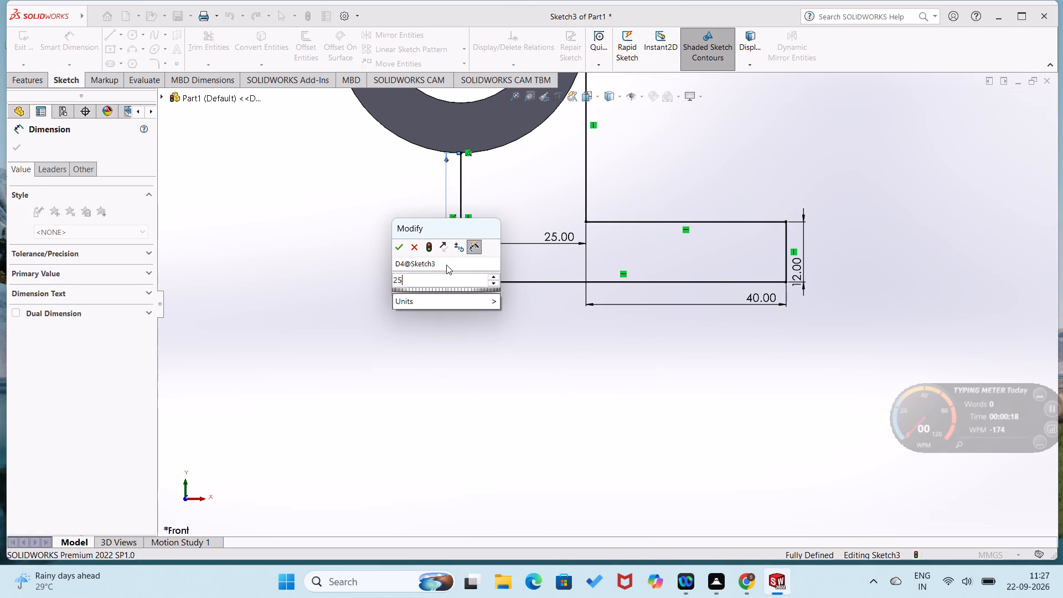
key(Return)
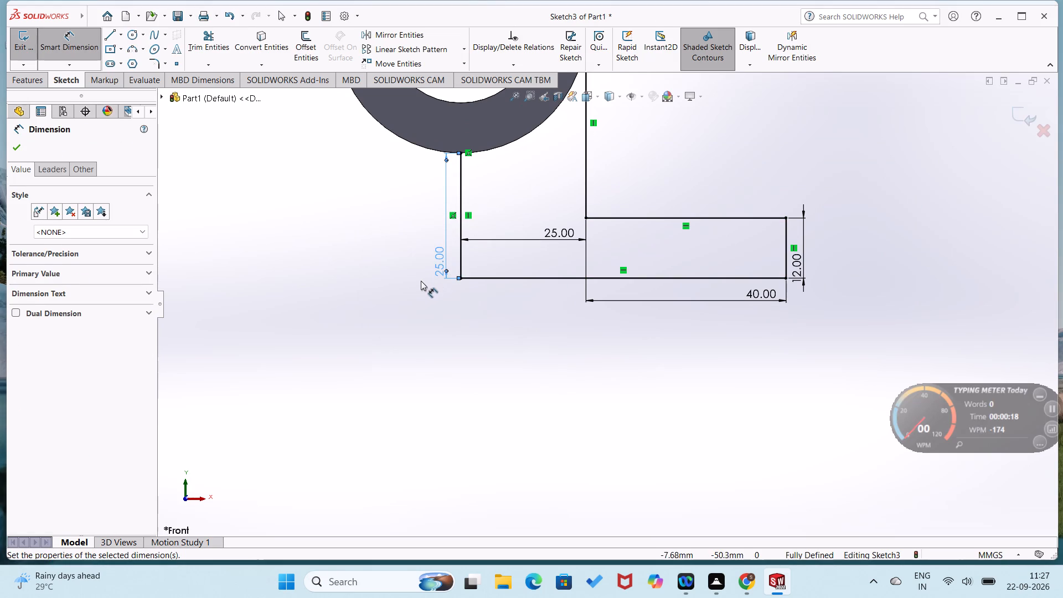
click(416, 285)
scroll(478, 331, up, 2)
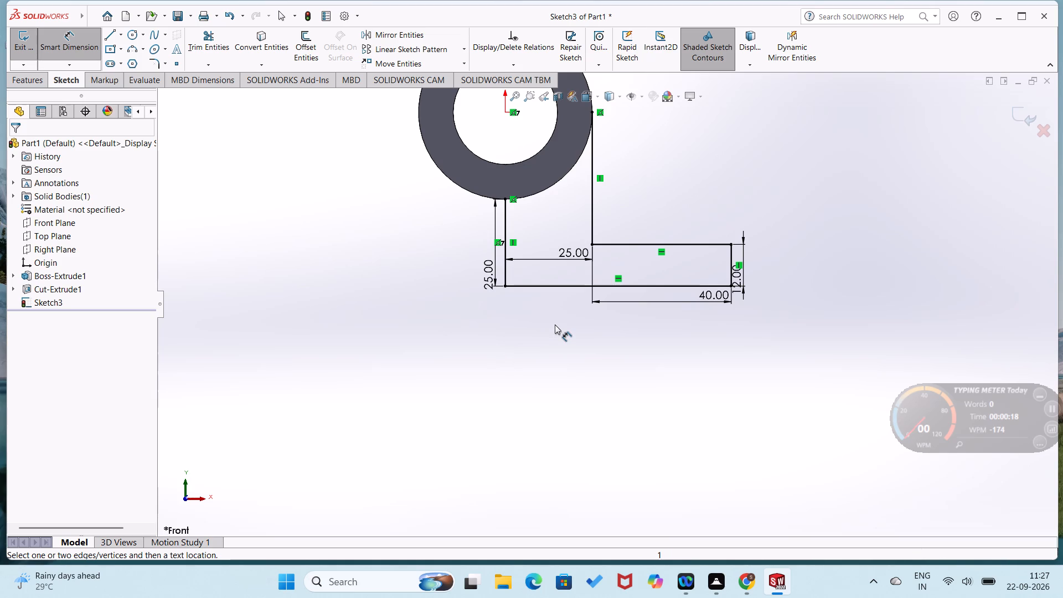
Undo the base profile's dimensions and the edits that joined its short vertical line to the cylinder.
key(ctrl+z)
key(ctrl+z)
key(ctrl+z)
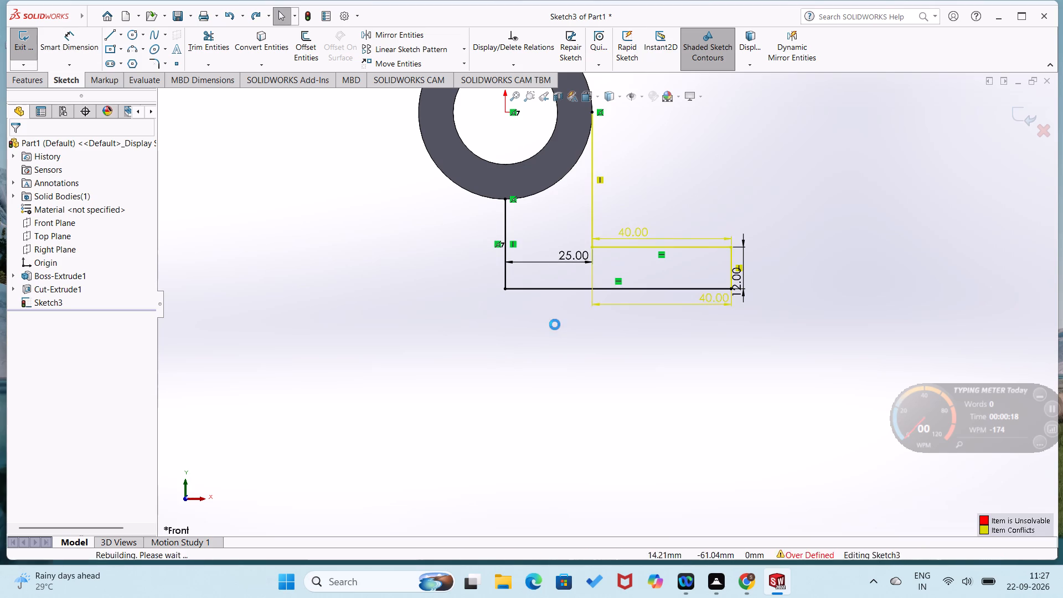
key(ctrl+z)
key(ctrl+z)
key(ctrl+z)
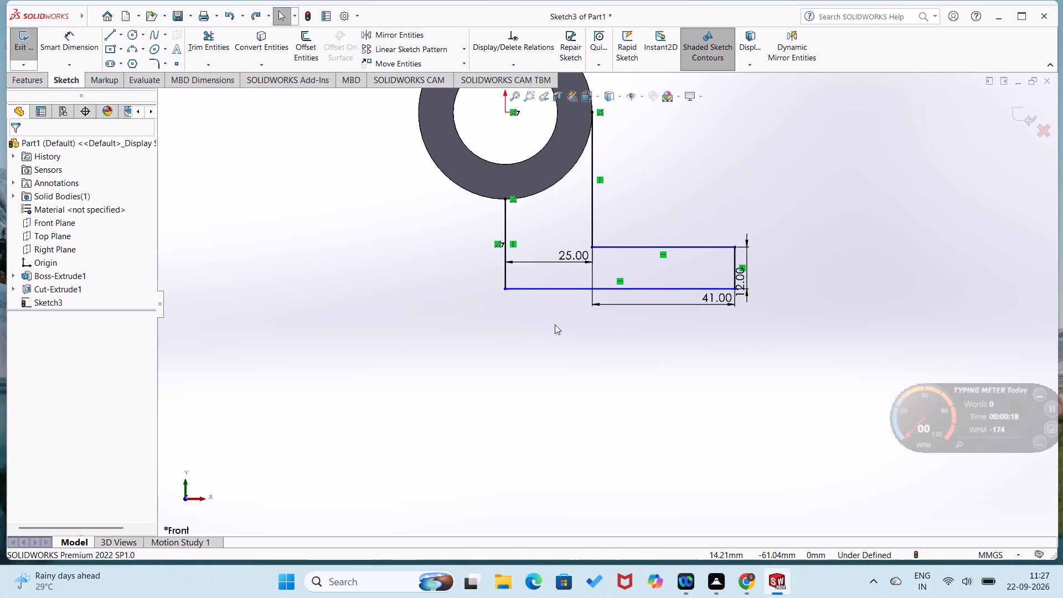
key(ctrl+z)
key(ctrl+z)
key(ctrl+z)
key(ctrl+z)
key(ctrl+z)
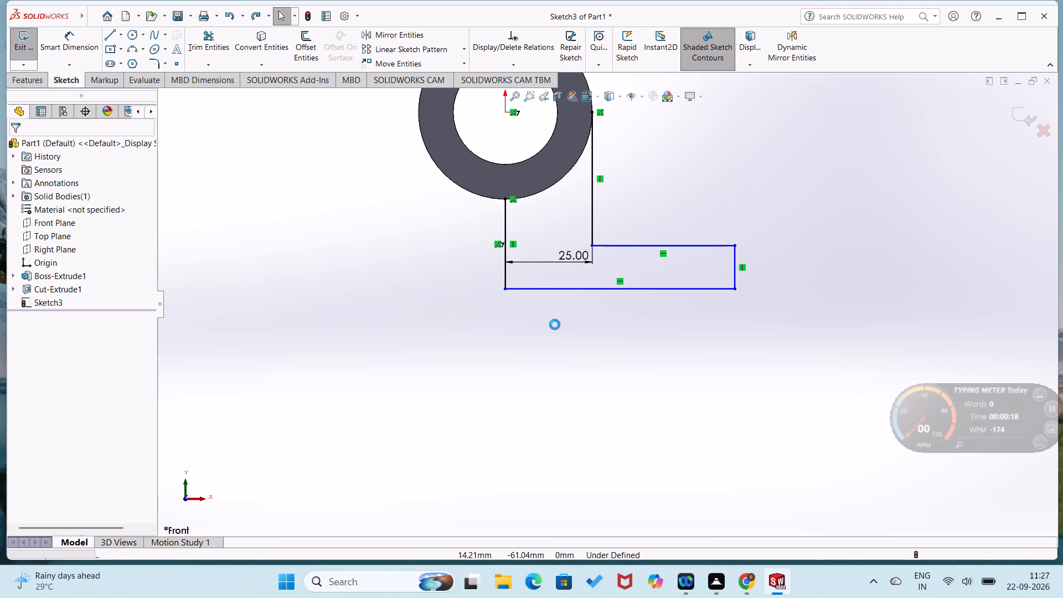
key(ctrl+z)
key(ctrl+z)
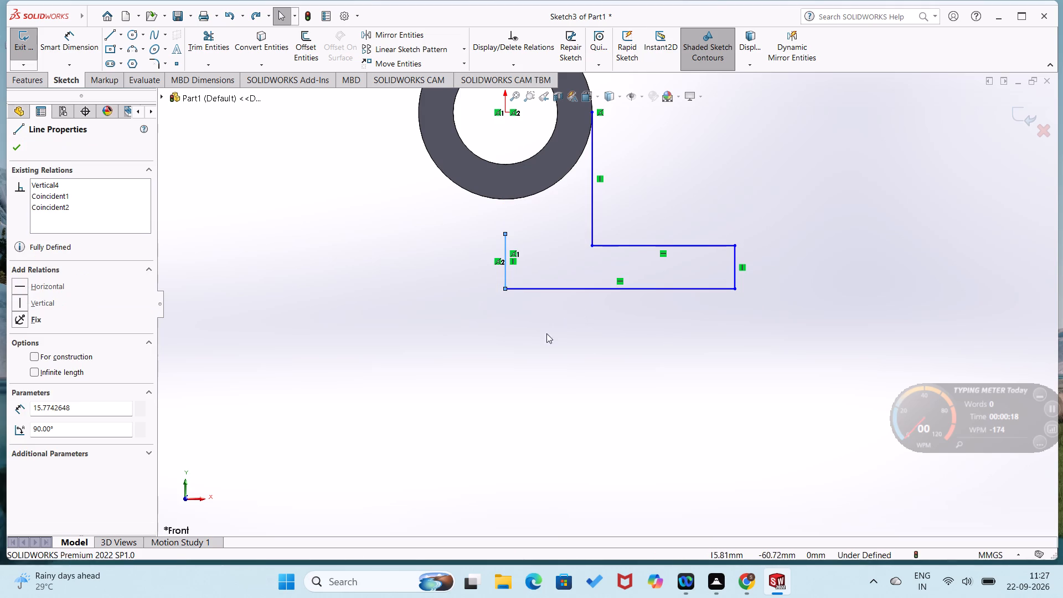
Sketch a tangent arc of about 12 mm radius from the short vertical line's upper end to the cylinder's outer edge.
scroll(509, 286, down, 5)
scroll(505, 308, up, 2)
scroll(502, 348, down, 2)
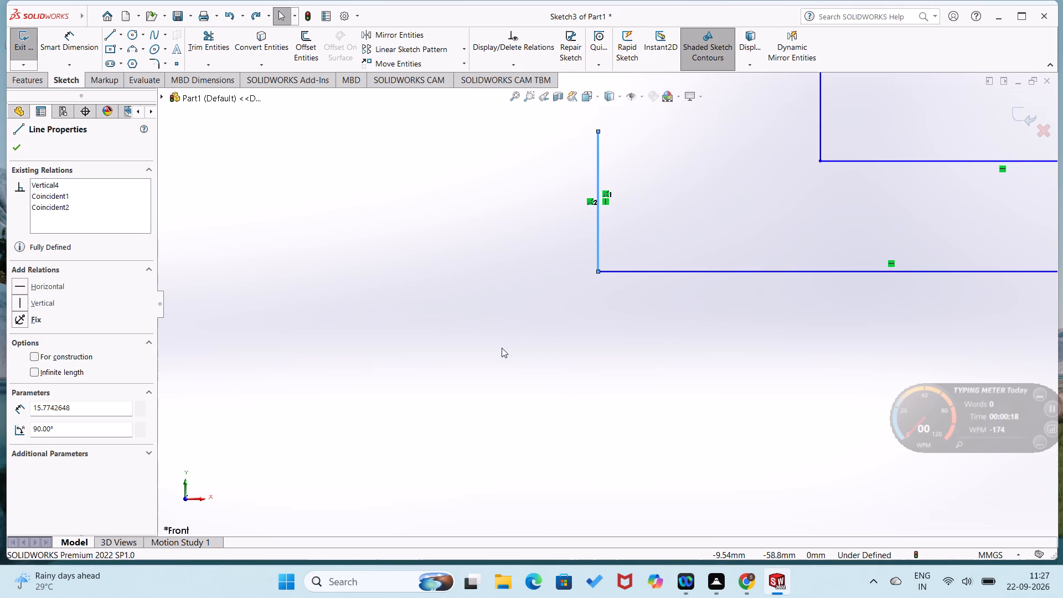
scroll(502, 348, up, 2)
right_drag(560, 318, 453, 382)
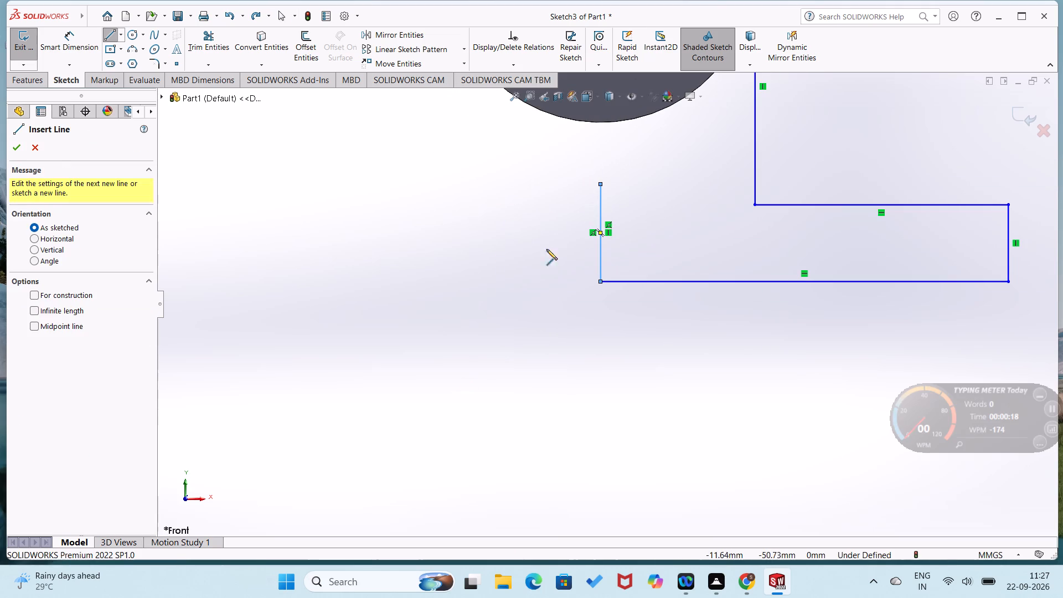
click(601, 183)
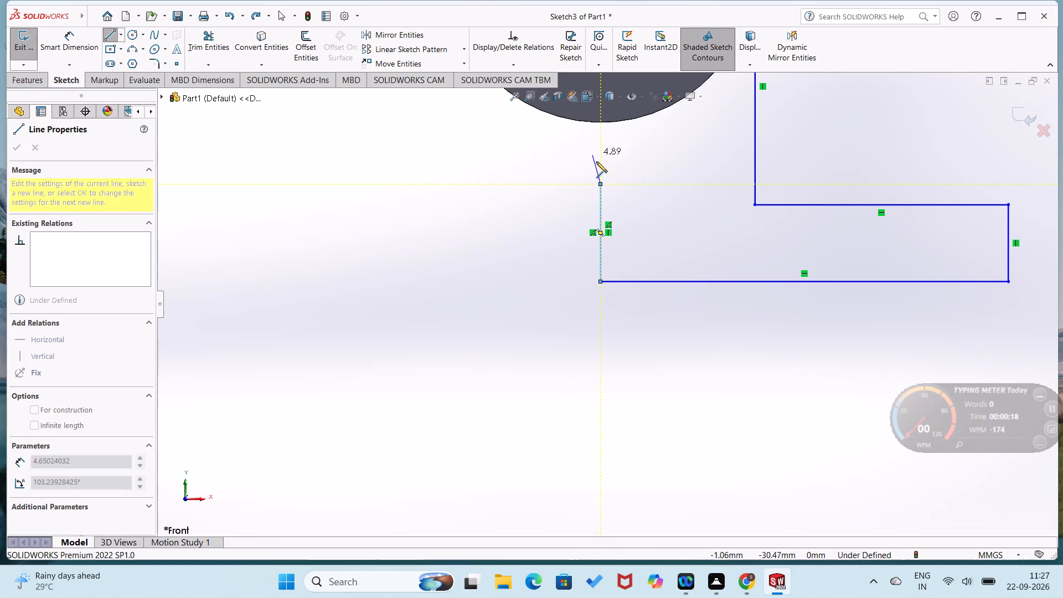
click(555, 115)
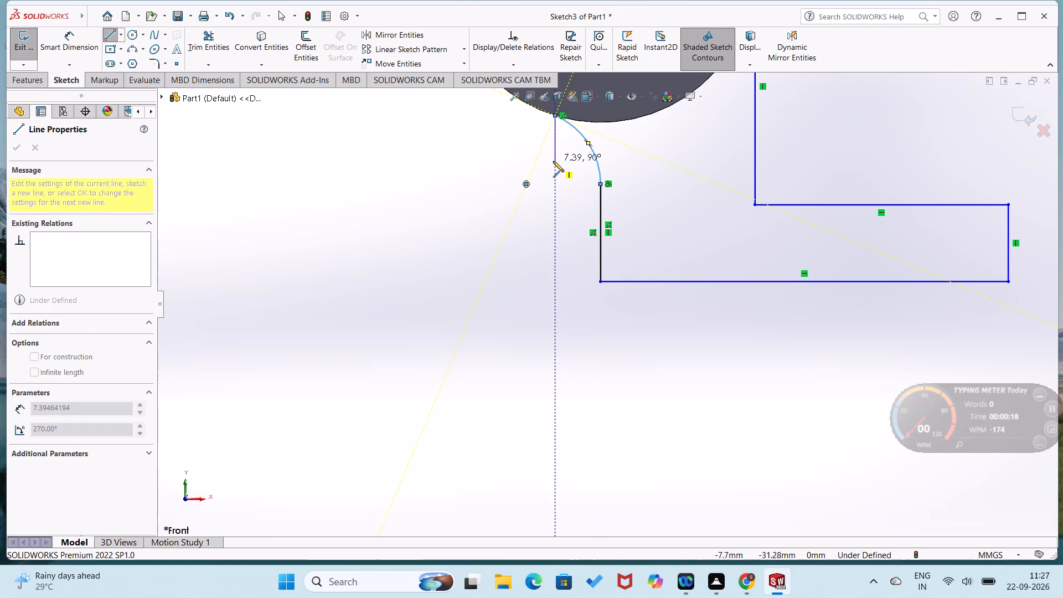
right_click(553, 161)
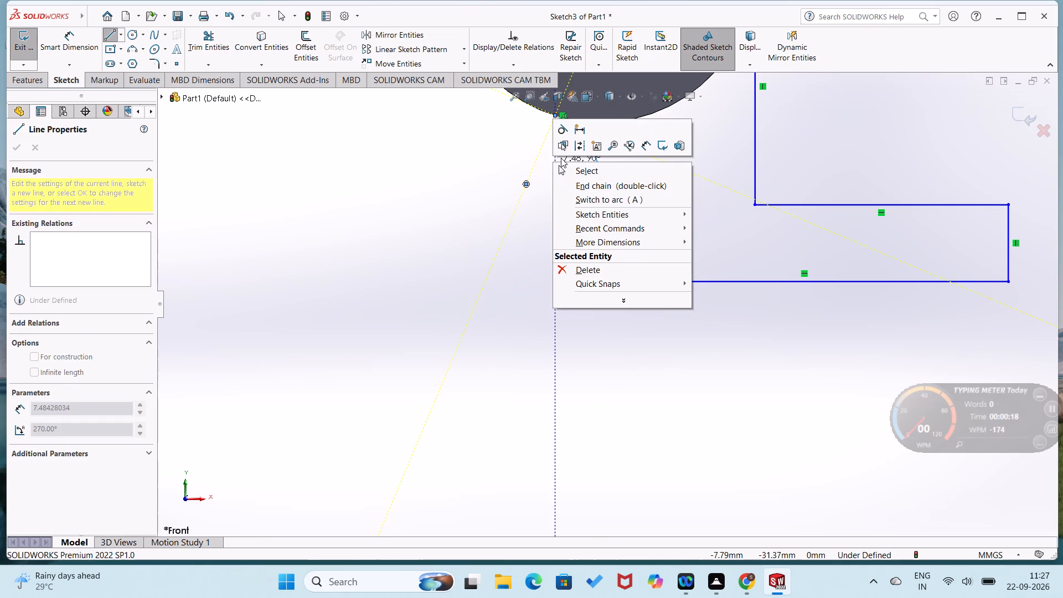
click(564, 173)
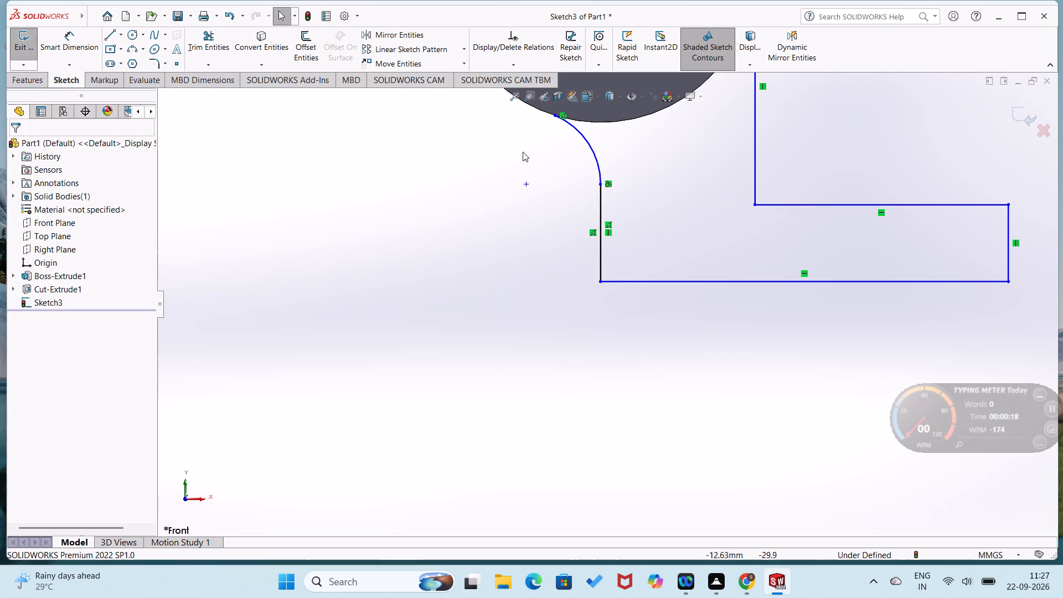
click(496, 154)
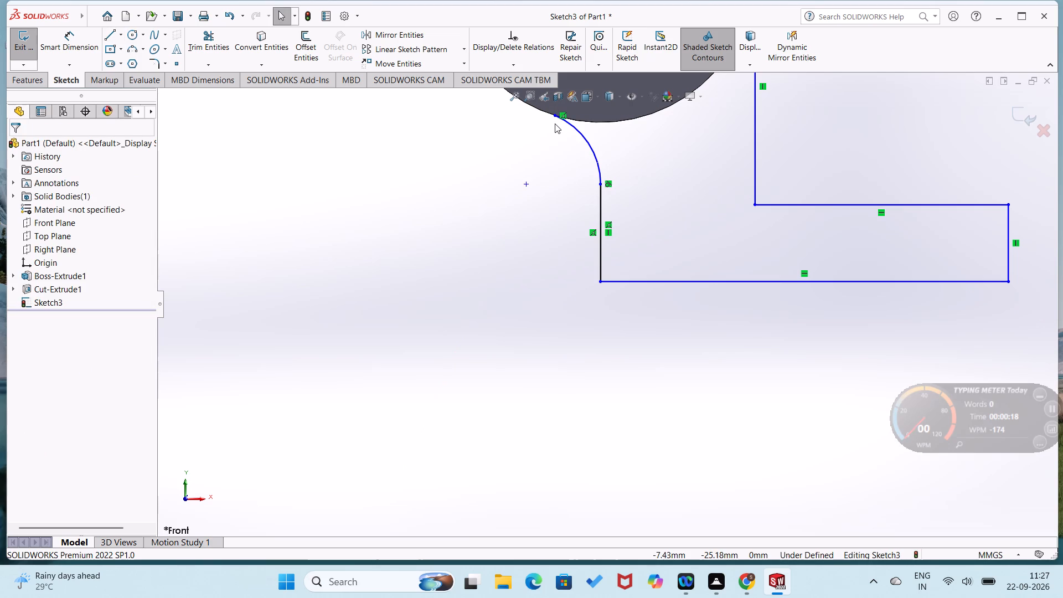
Add a Coincident relation between the arc's upper endpoint and the cylinder's outer edge.
scroll(553, 127, down, 8)
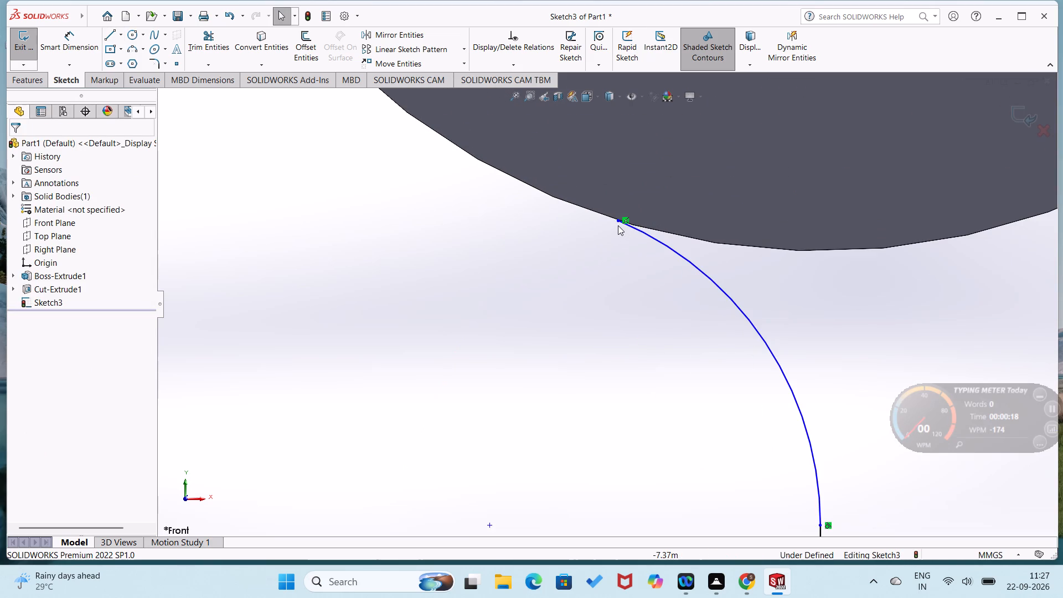
click(616, 221)
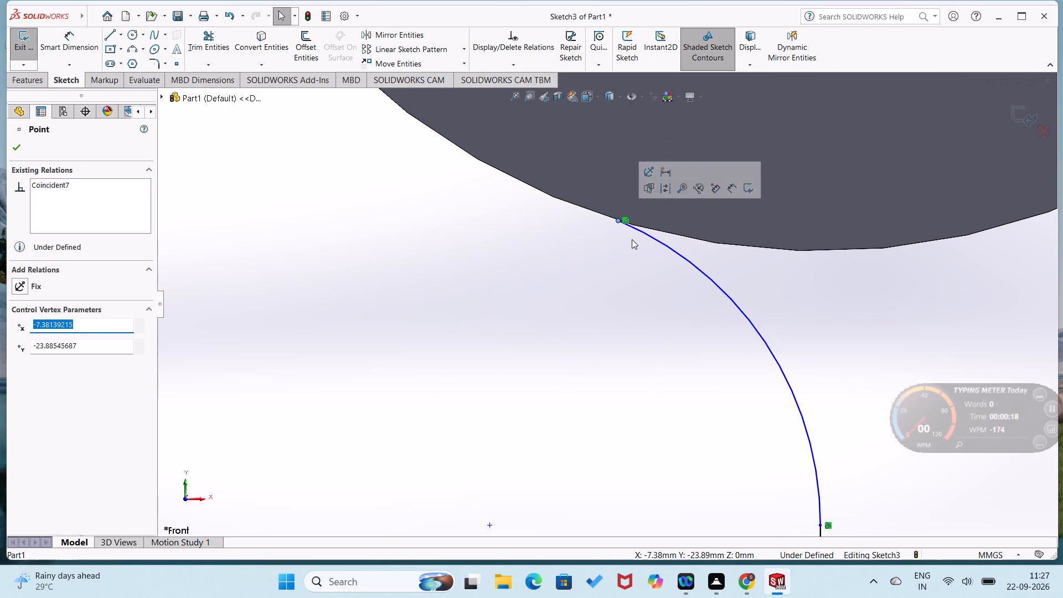
ctrl+click(655, 230)
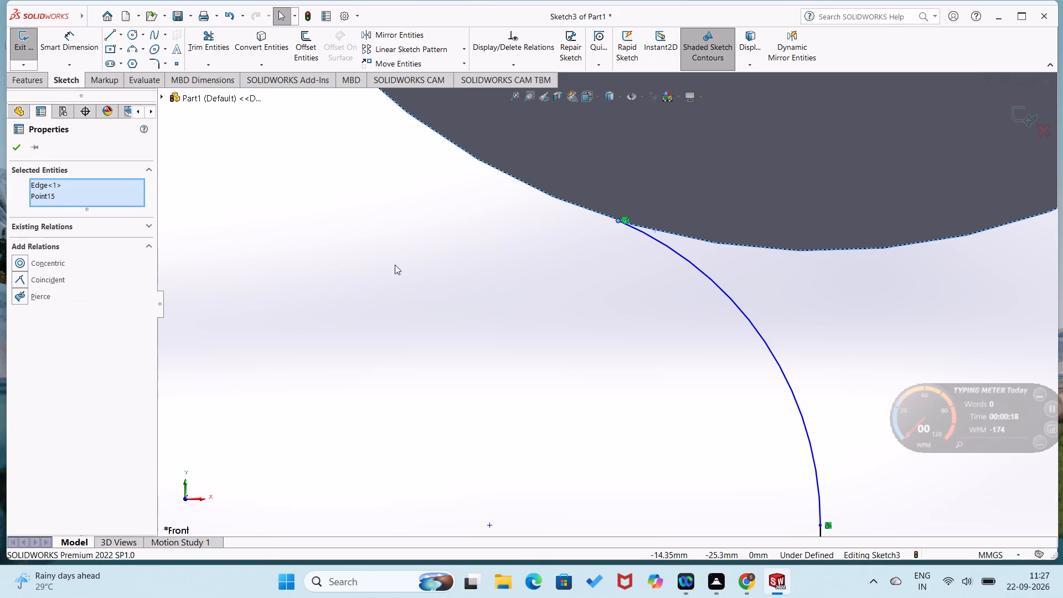
click(20, 279)
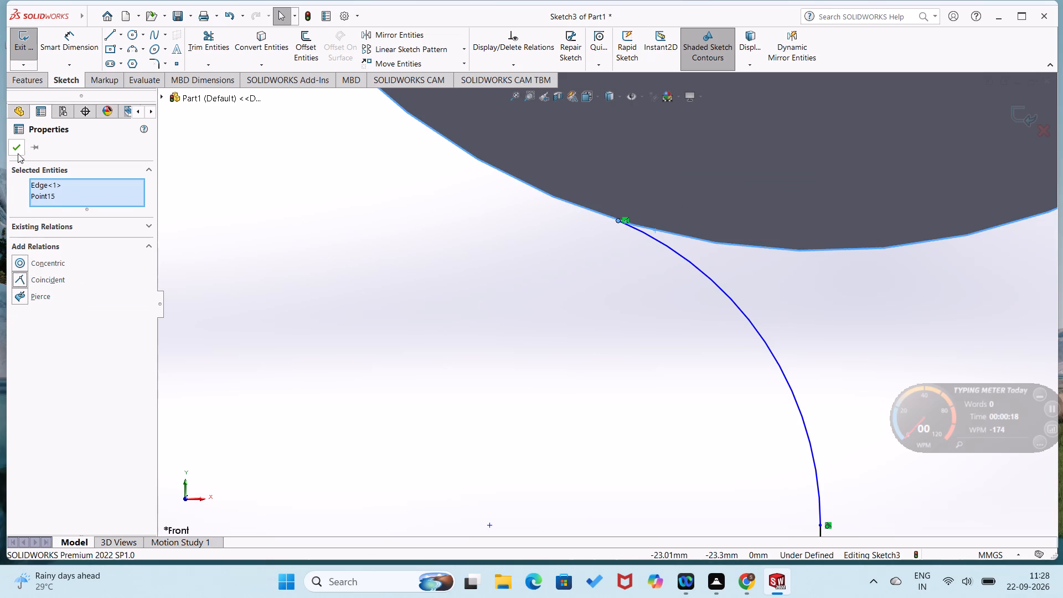
click(15, 143)
Add a Tangent relation between the arc and the cylinder's outer edge.
scroll(360, 255, down, 4)
scroll(648, 195, down, 3)
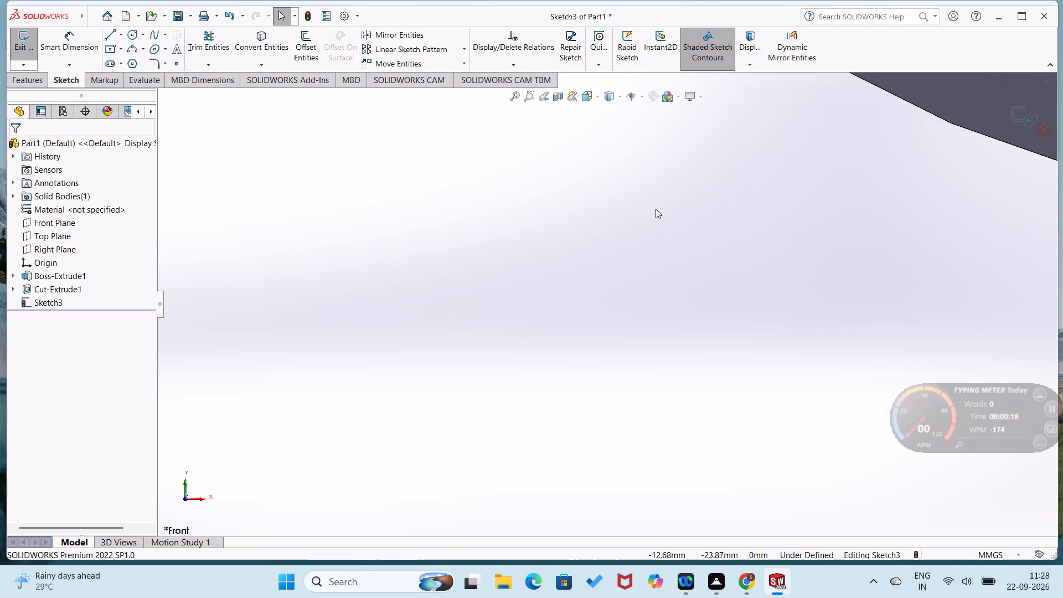
scroll(661, 215, up, 2)
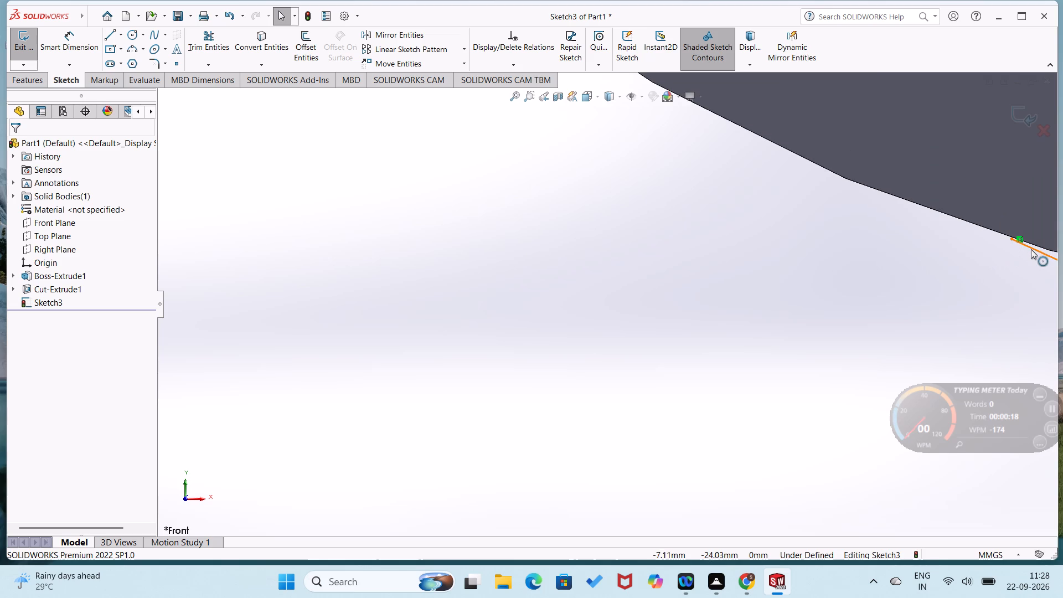
click(1031, 249)
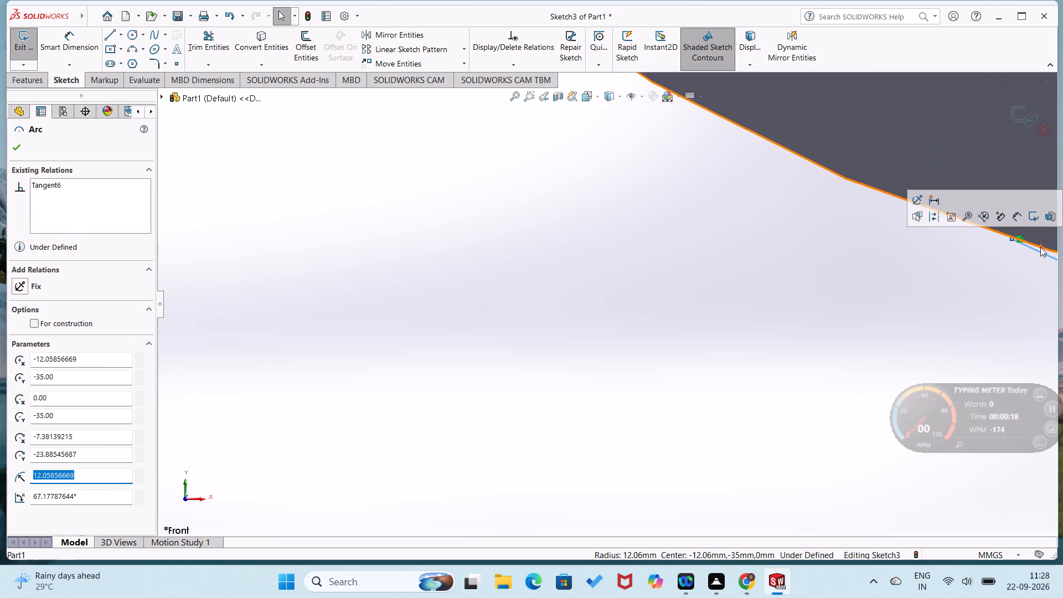
ctrl+click(1040, 247)
click(22, 283)
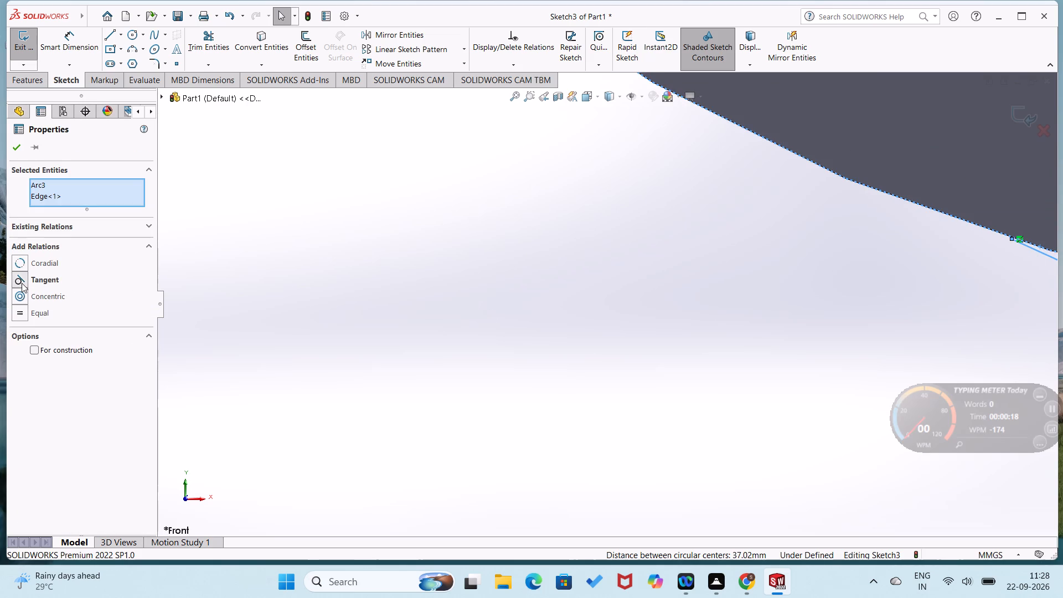
click(21, 156)
Dimension the connecting arc's radius at 12 mm.
scroll(419, 302, down, 3)
scroll(420, 304, up, 4)
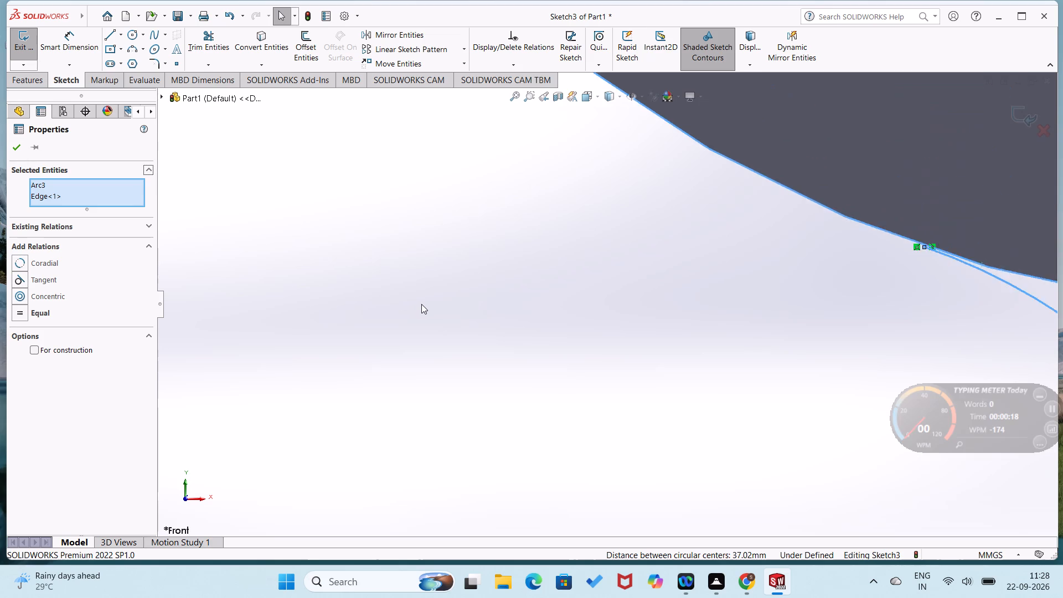
scroll(421, 304, up, 7)
right_drag(543, 409, 615, 319)
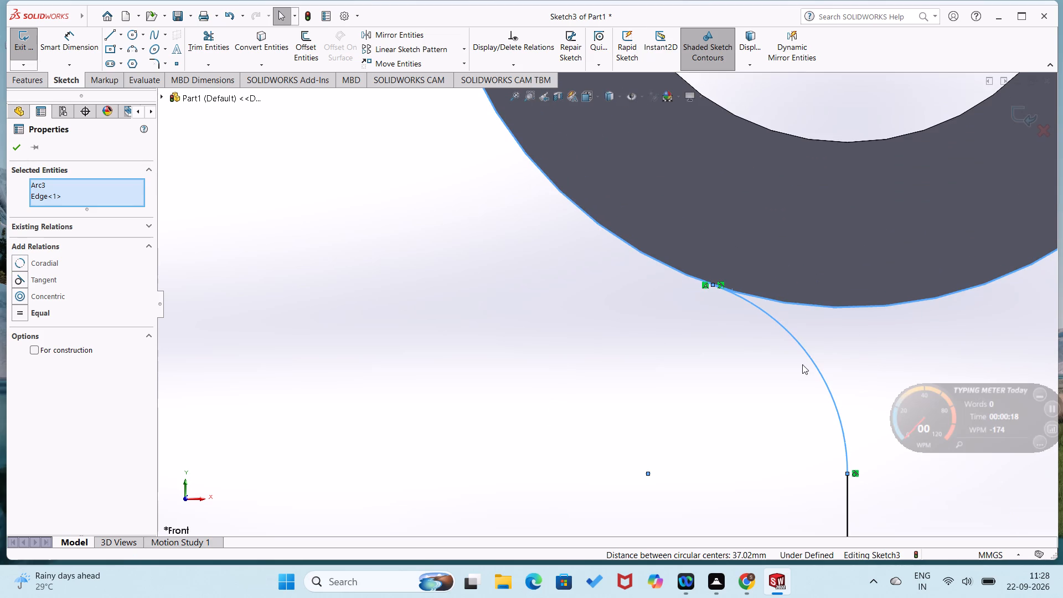
right_drag(681, 444, 773, 293)
click(800, 344)
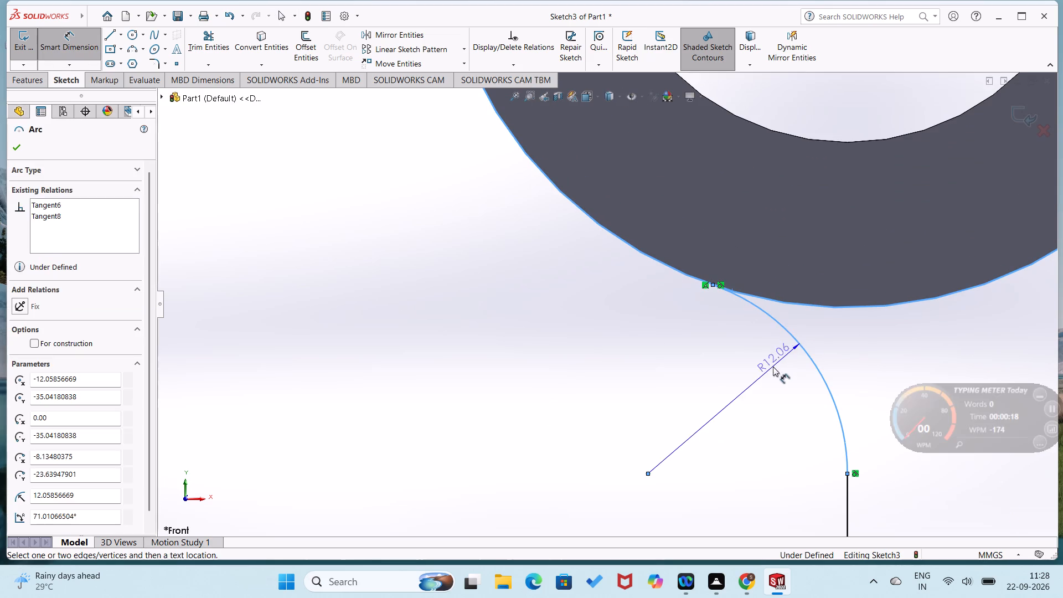
click(765, 374)
key(5)
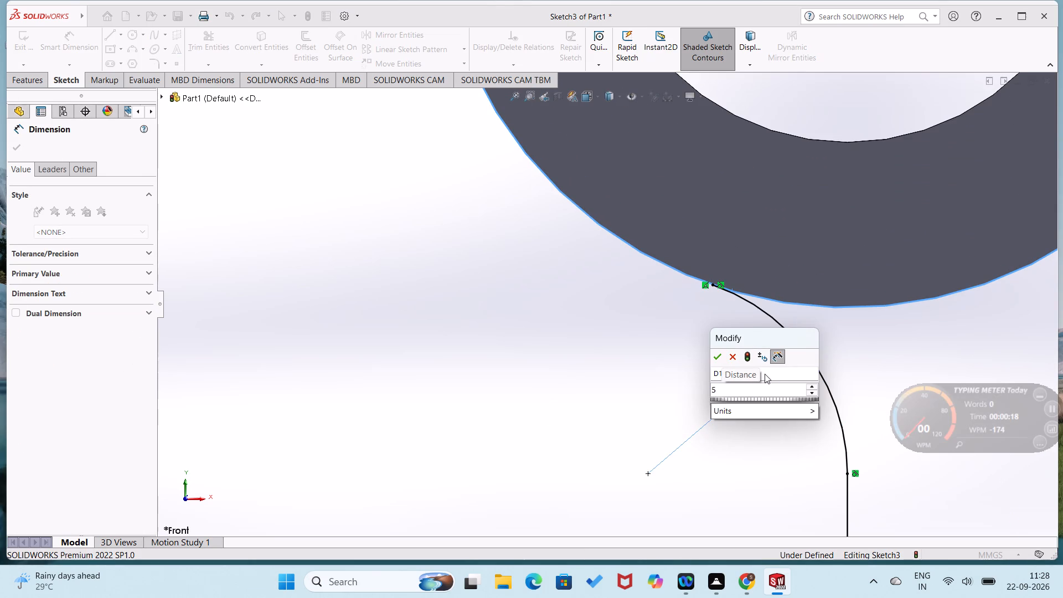
key(BackSpace)
text(12)
key(Return)
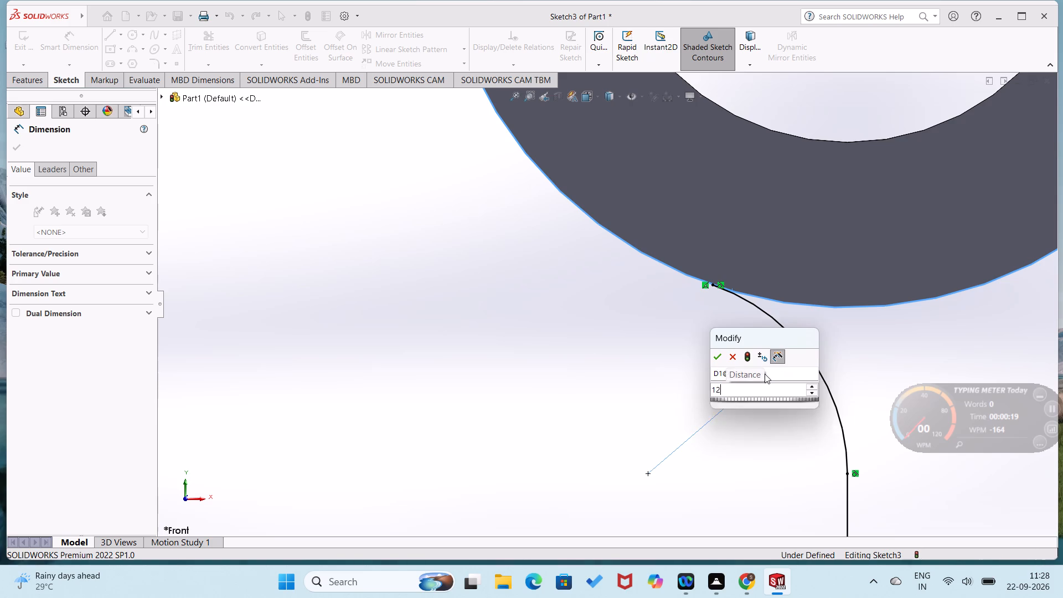
Draw a diagonal line about 41 mm long from the arc's upper endpoint to the top of the tall vertical line.
scroll(656, 432, up, 5)
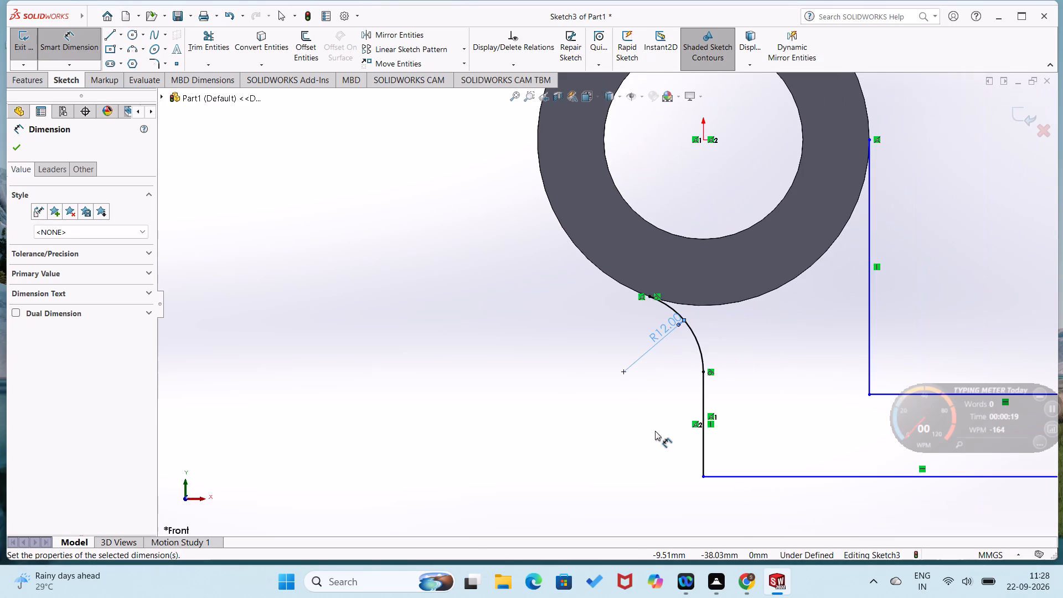
right_drag(486, 386, 349, 463)
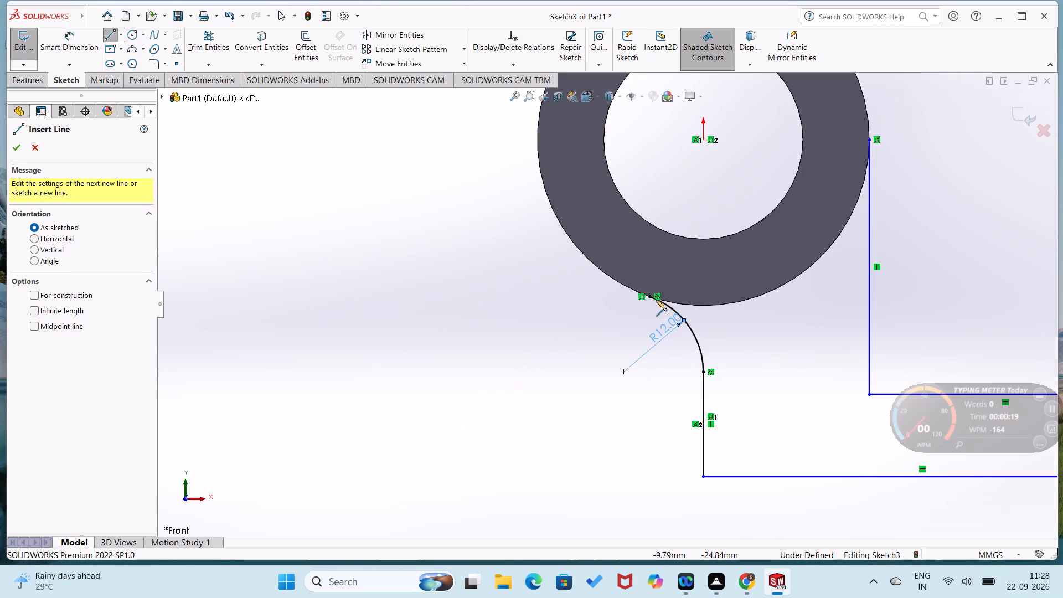
click(653, 296)
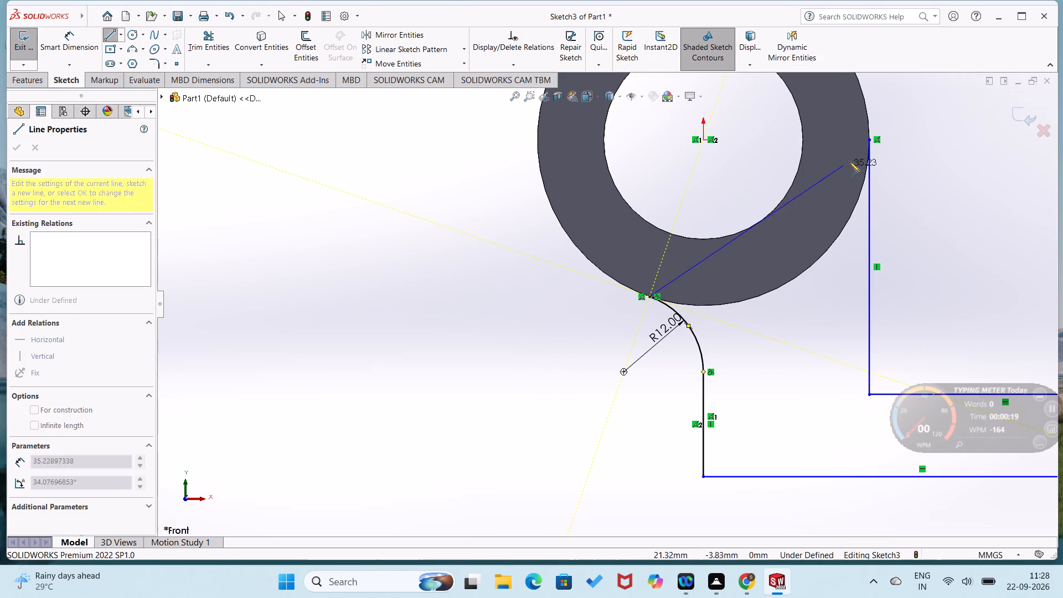
click(871, 140)
right_drag(501, 432, 552, 223)
Convert the diagonal line across the cylinder face to construction geometry.
right_click(698, 256)
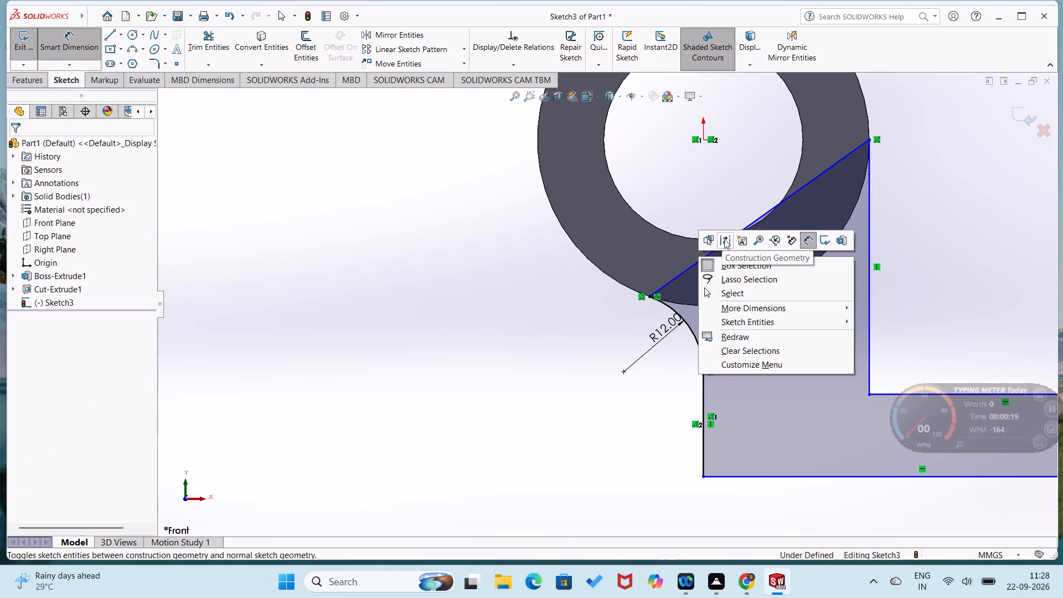
click(724, 239)
click(724, 244)
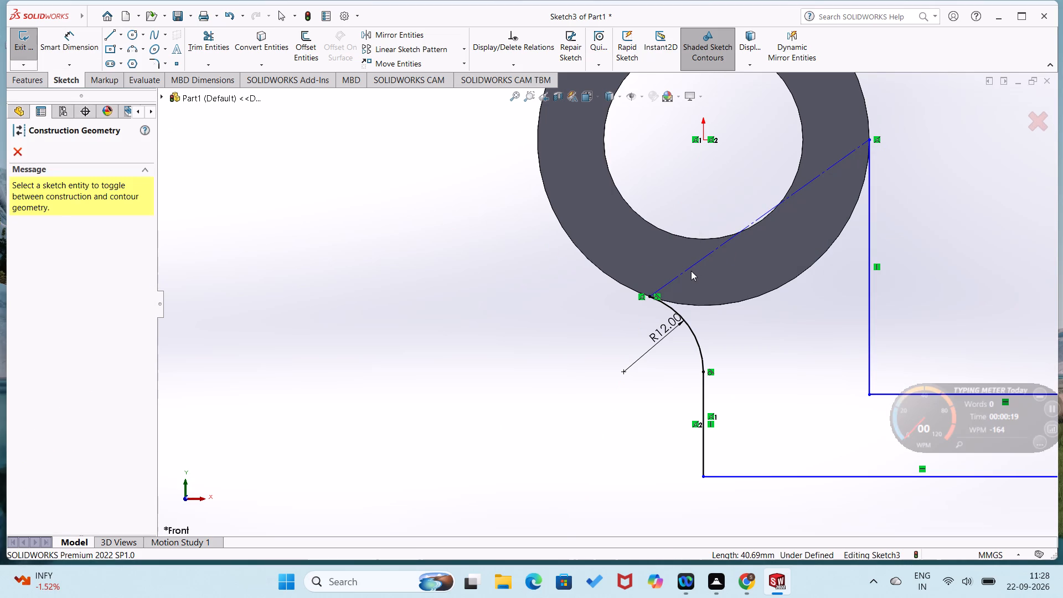
Undo the construction-geometry conversion of the diagonal line across the cylinder face.
key(ctrl+z)
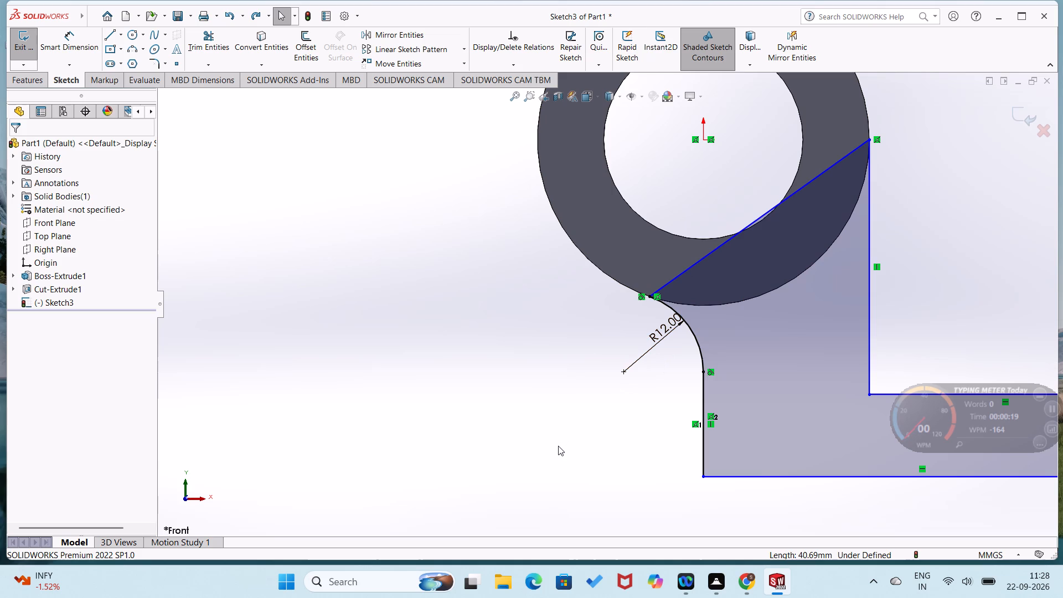
click(558, 446)
middle_drag(557, 447, 489, 493)
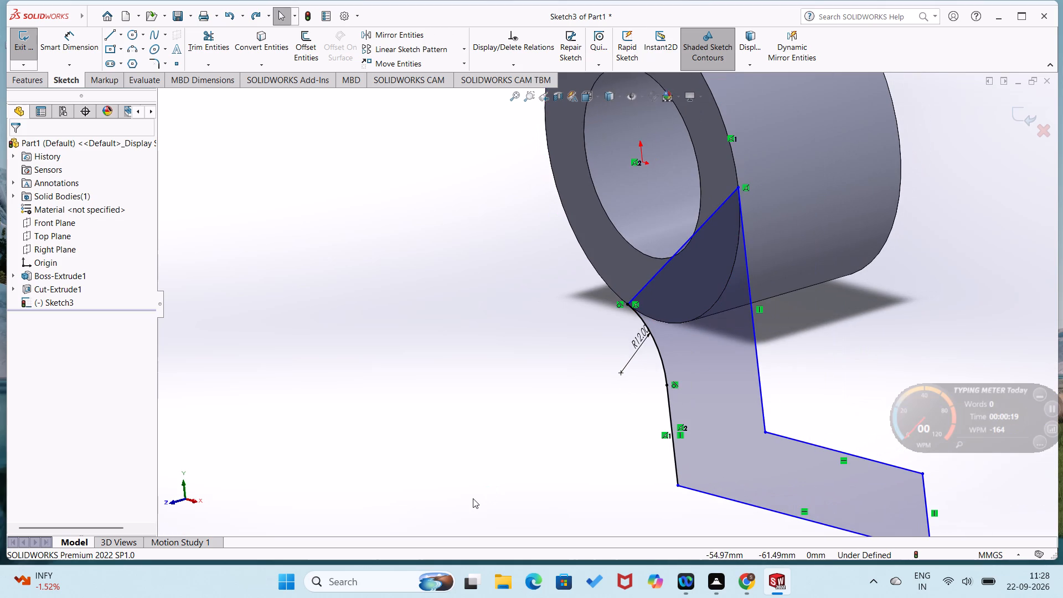
key(ctrl+8)
click(381, 486)
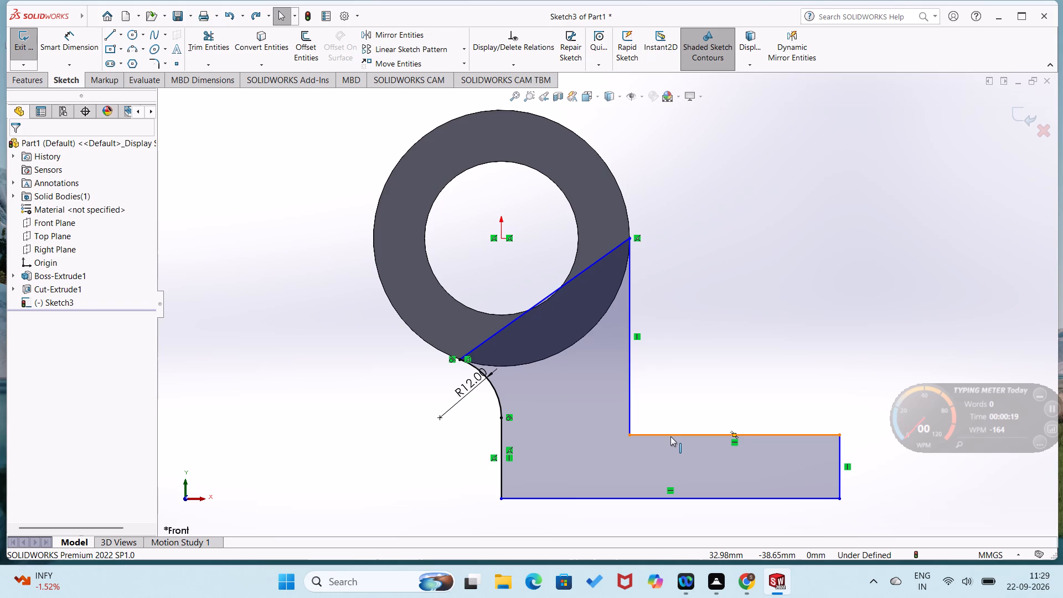
Dimension the base leg's end edge at 12 mm and its top horizontal edge at 40 mm.
right_drag(842, 383, 850, 258)
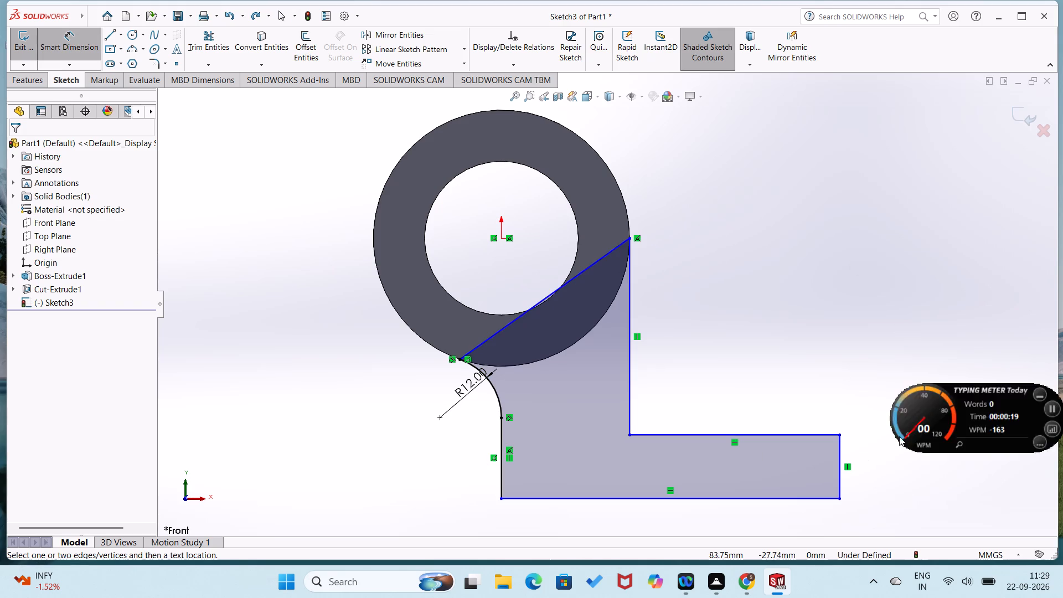
click(842, 483)
click(879, 483)
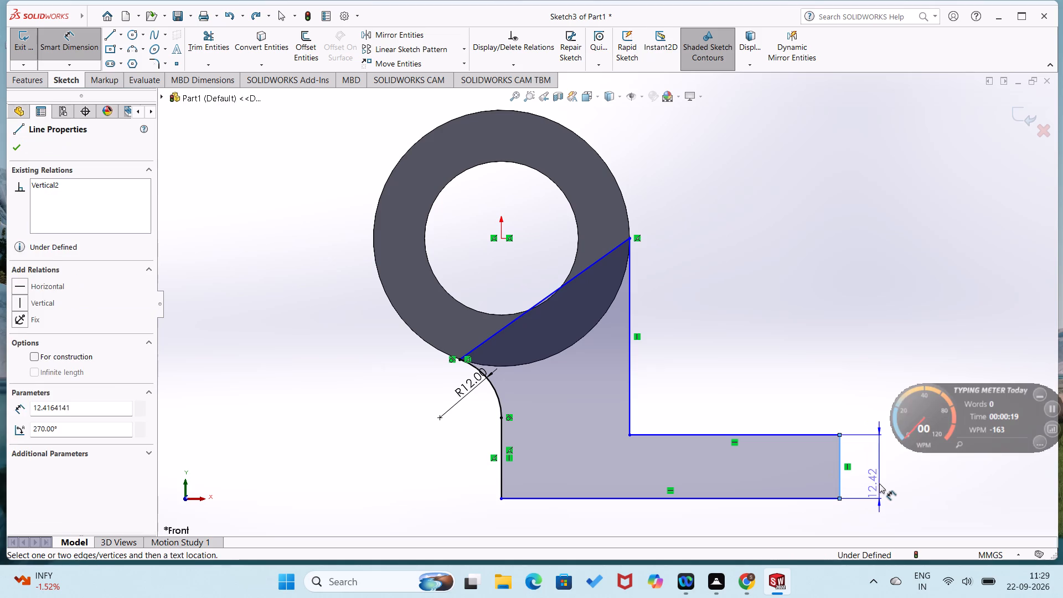
text(12)
key(Return)
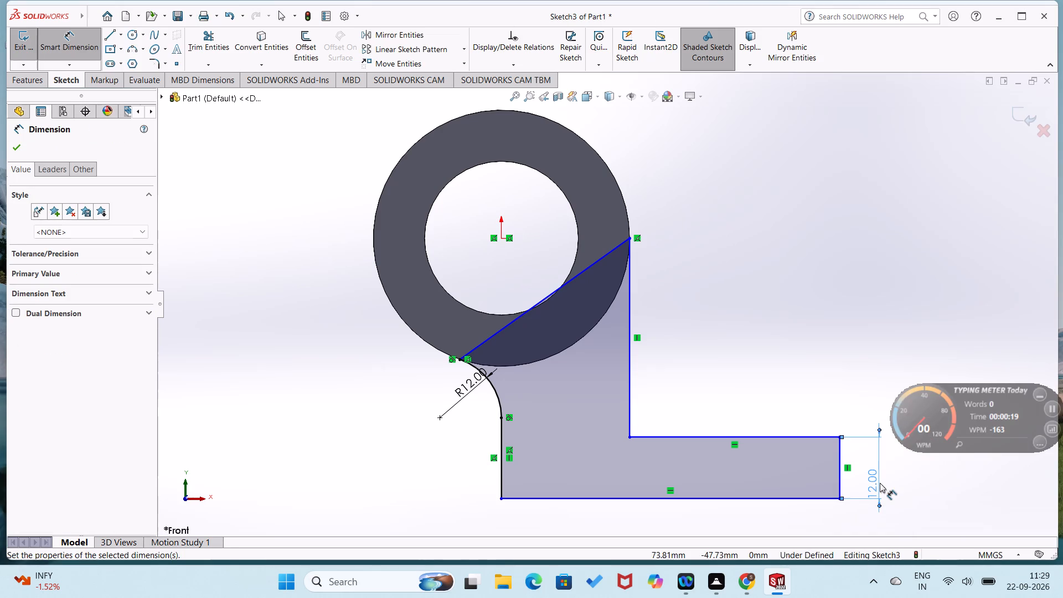
drag(703, 434, 709, 457)
click(710, 467)
text(40)
key(Return)
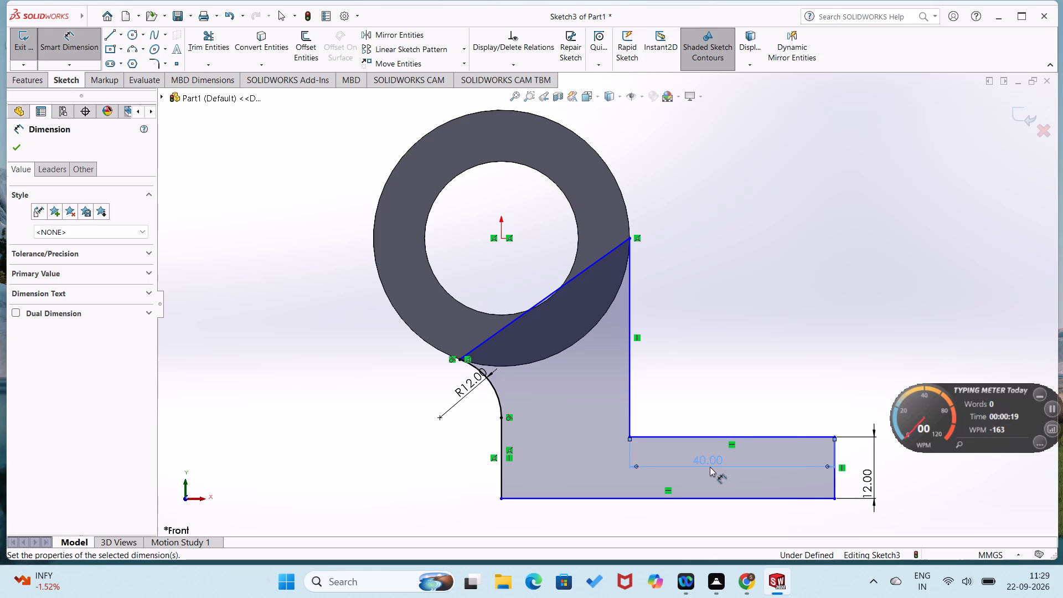
Dimension the short vertical line below the arc at 18 mm and the tall vertical line at 40 mm.
click(499, 474)
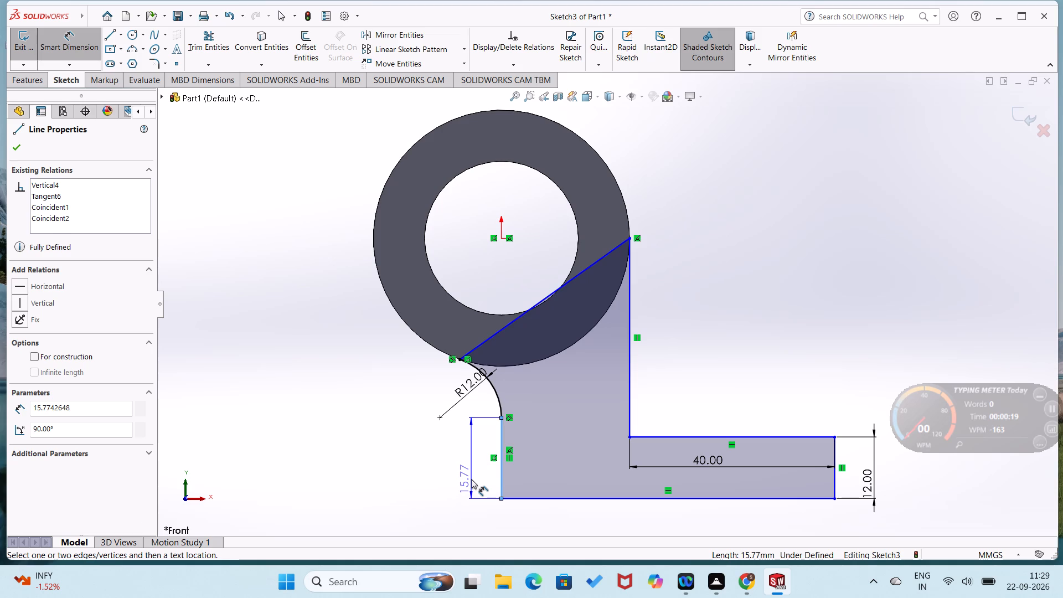
click(471, 479)
text(18)
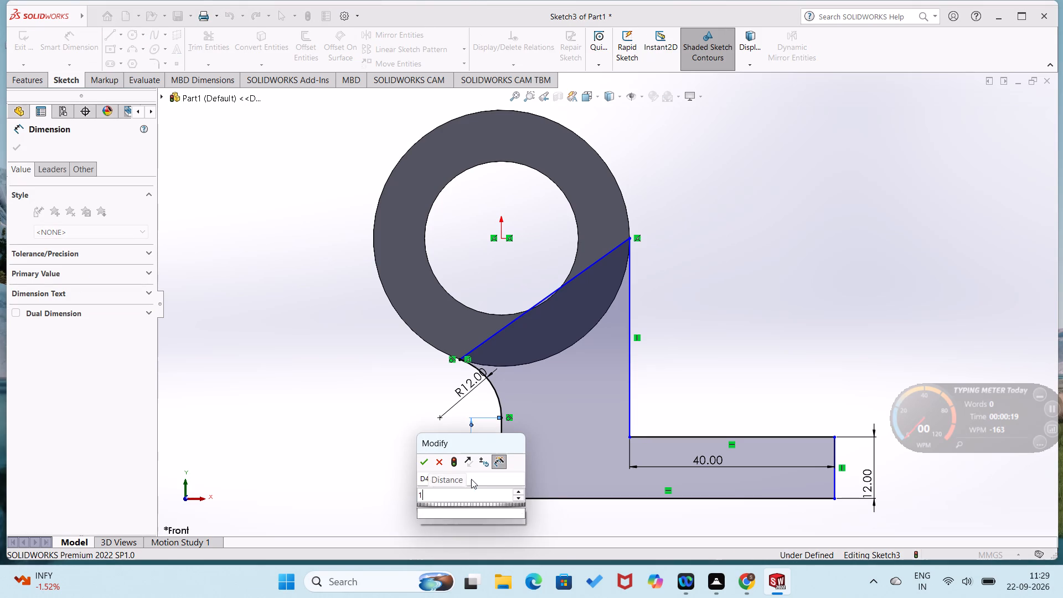
key(Return)
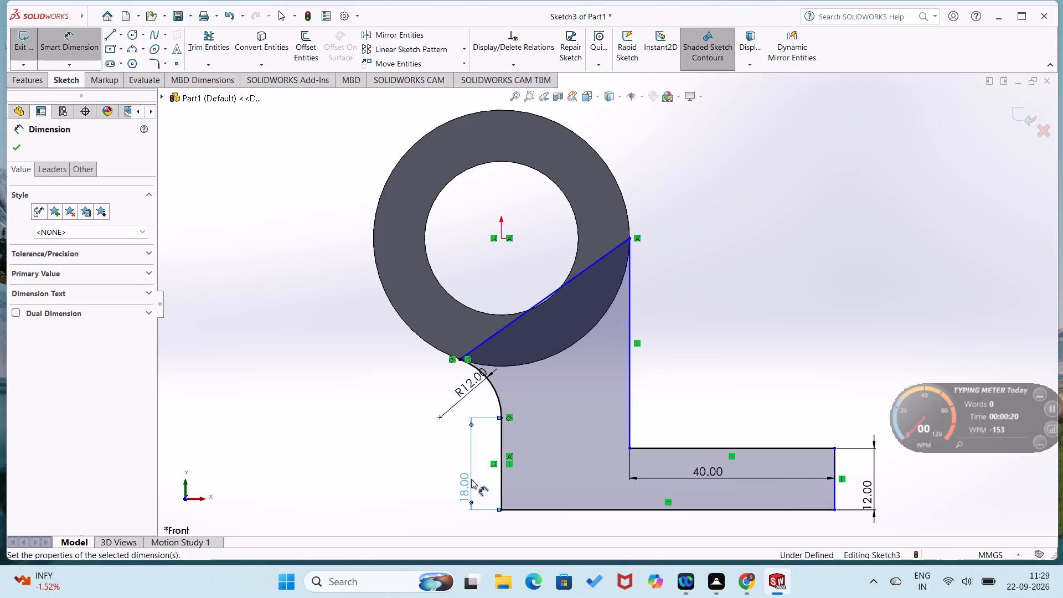
click(471, 479)
click(629, 422)
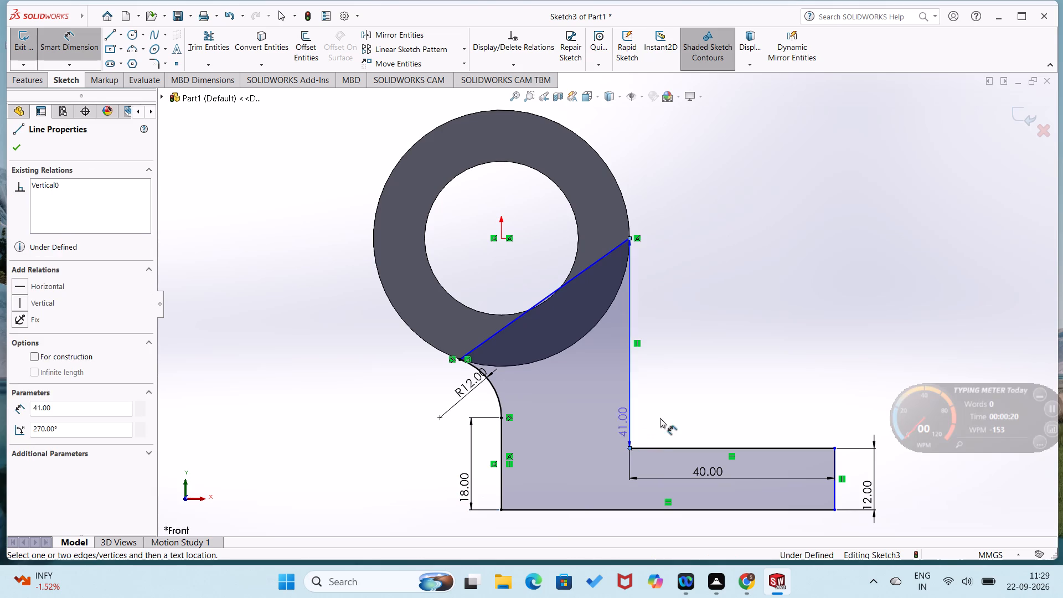
click(669, 414)
text(40)
key(Return)
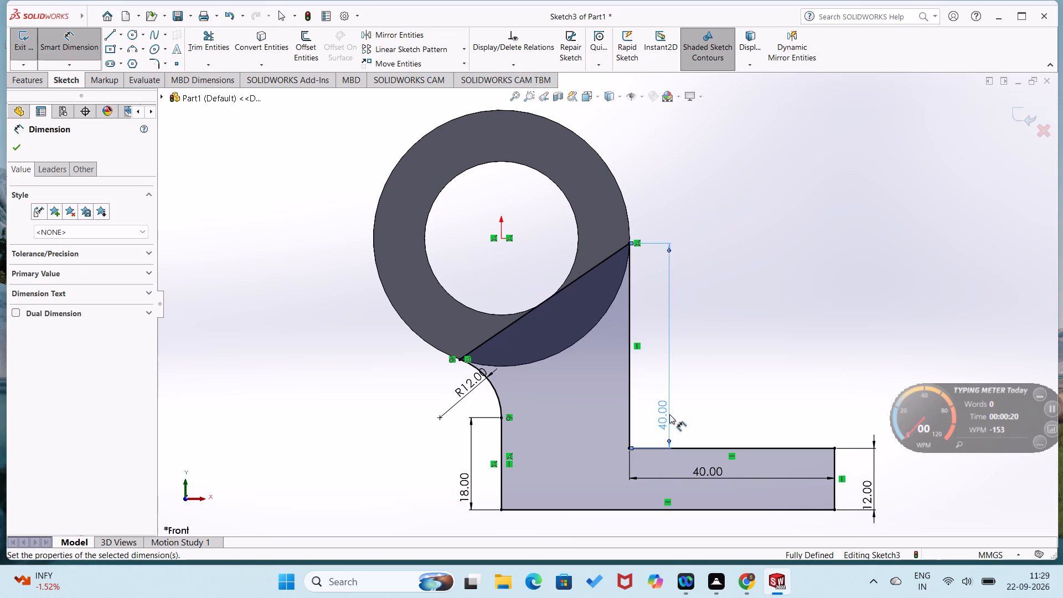
click(706, 384)
Extrude the L-shaped profile as a boss, Blind 30 mm, with the direction reversed to run alongside the cylinder.
middle_drag(357, 385, 322, 407)
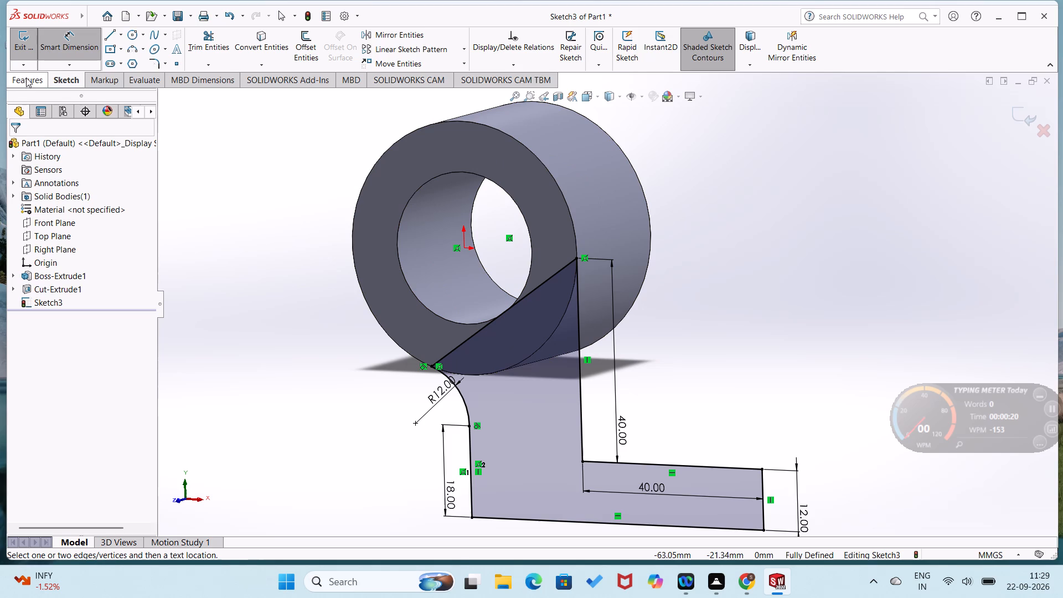
click(30, 74)
click(33, 53)
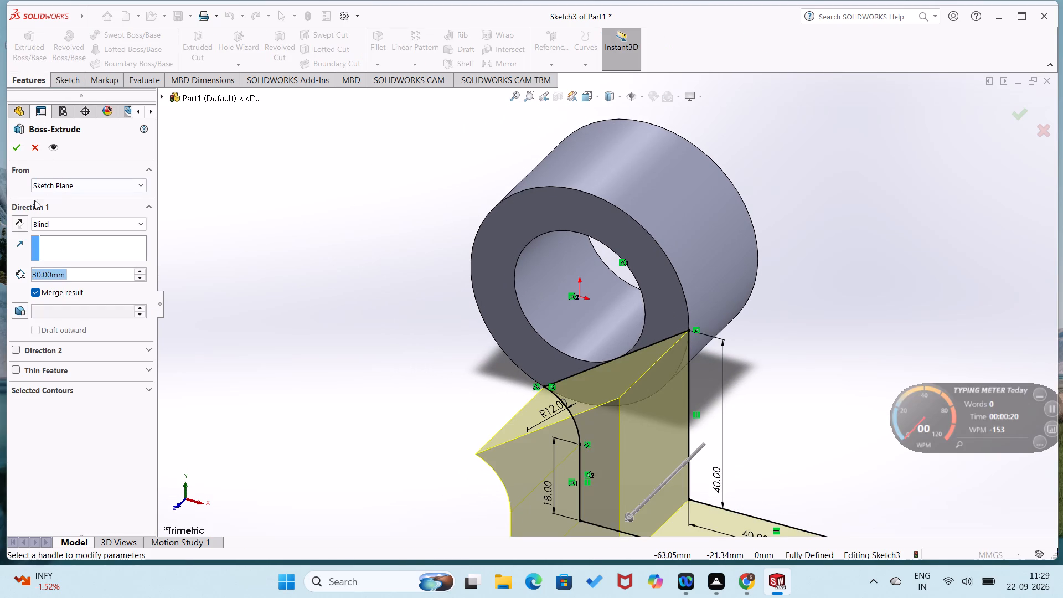
click(18, 220)
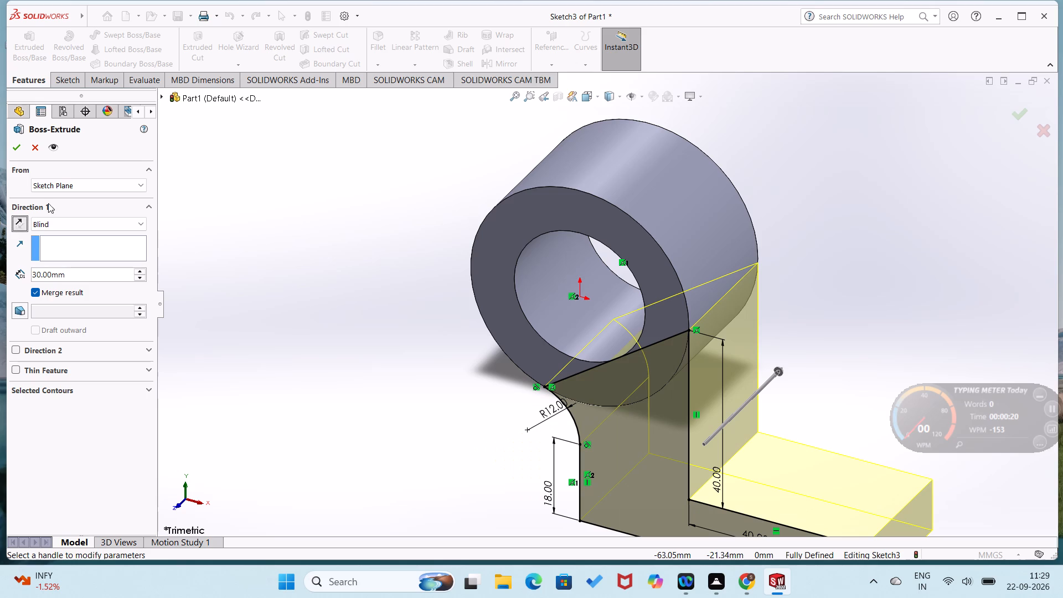
click(14, 153)
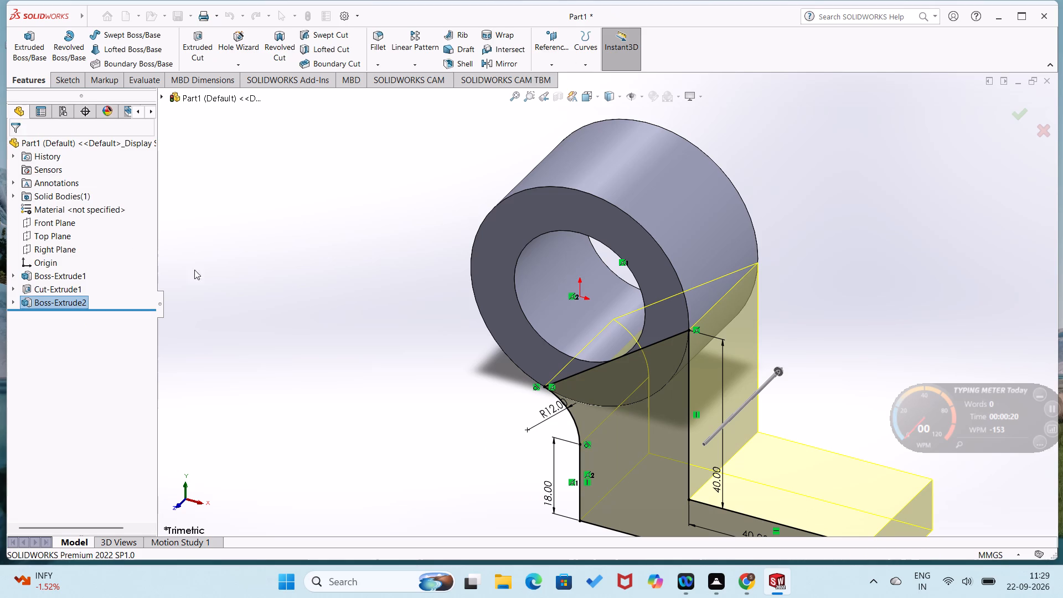
click(256, 288)
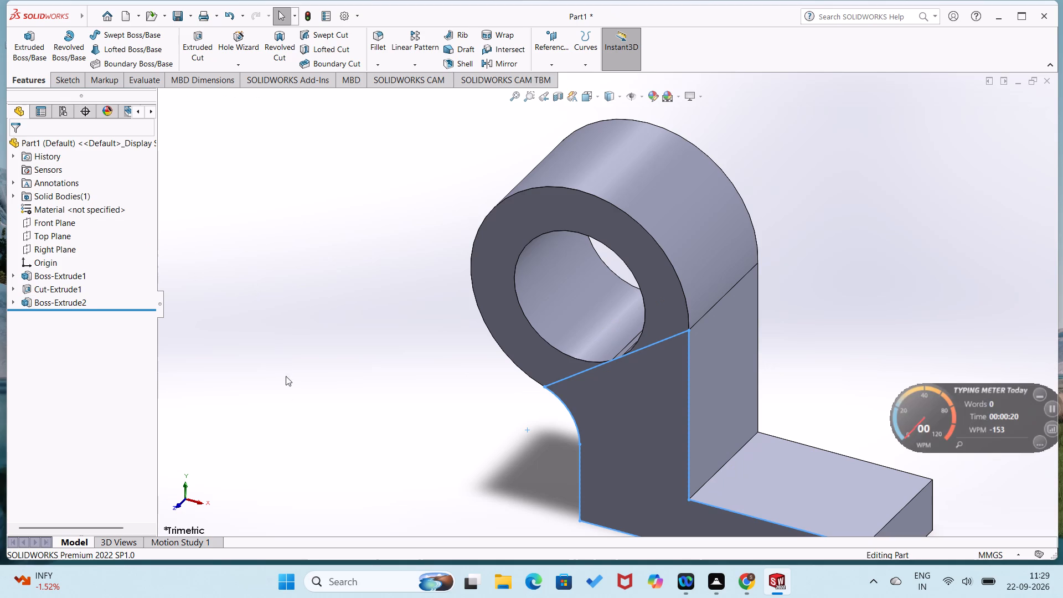
On the base's top face, sketch a closed slot profile against the end edge, with about 11 mm end arcs and about 6 mm overhangs.
scroll(491, 494, up, 2)
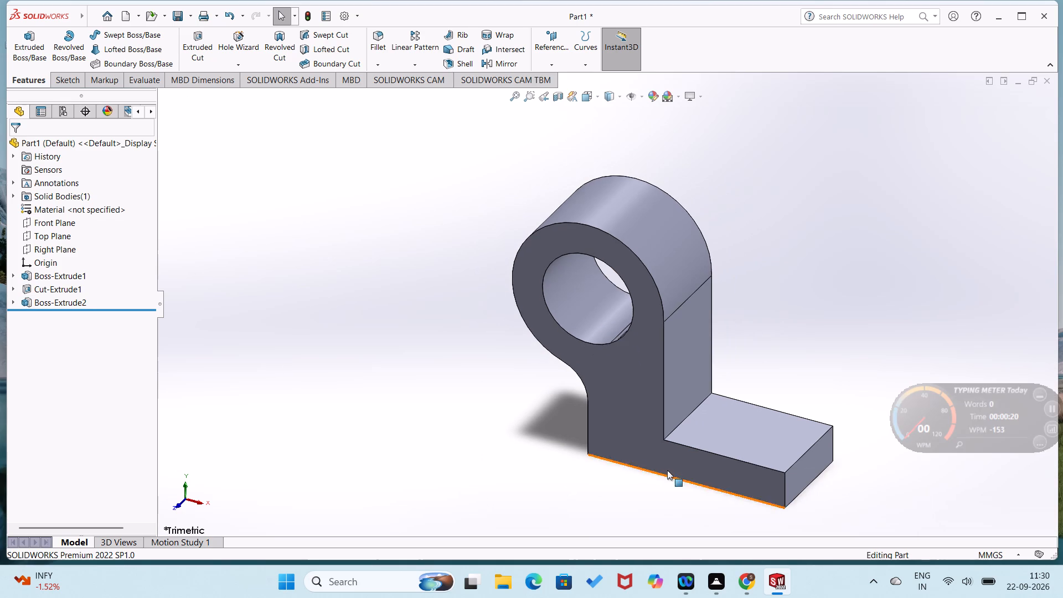
right_click(760, 425)
click(791, 321)
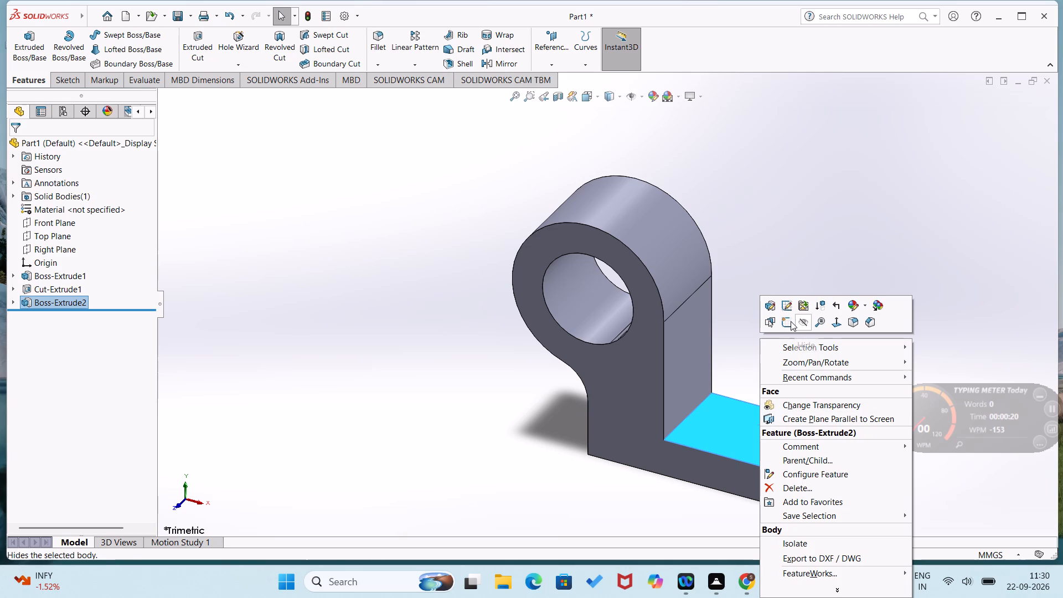
click(705, 185)
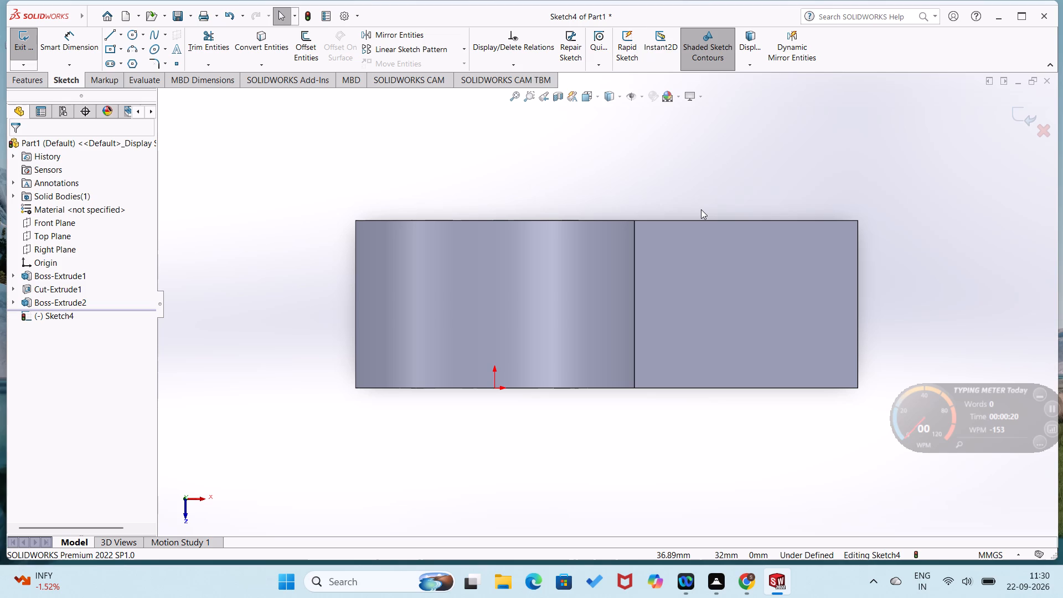
right_drag(755, 432, 627, 486)
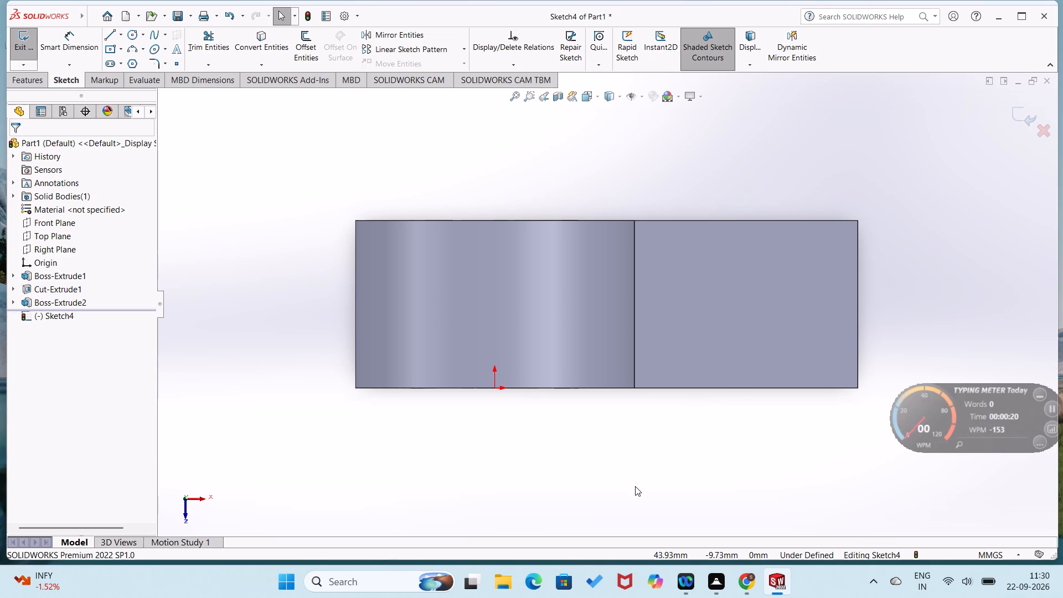
click(857, 388)
click(856, 420)
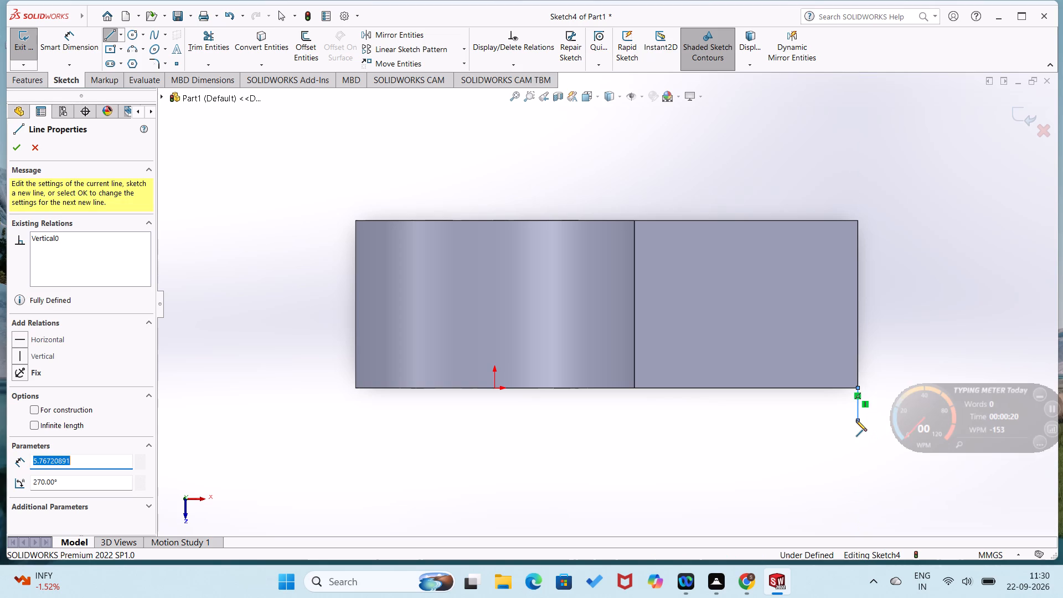
scroll(856, 420, up, 2)
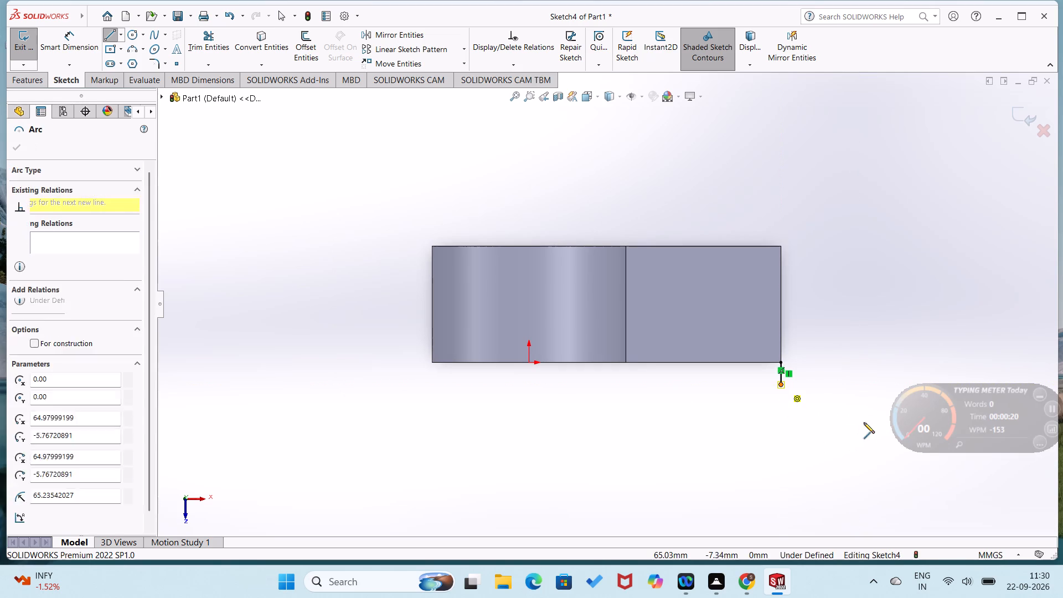
click(866, 385)
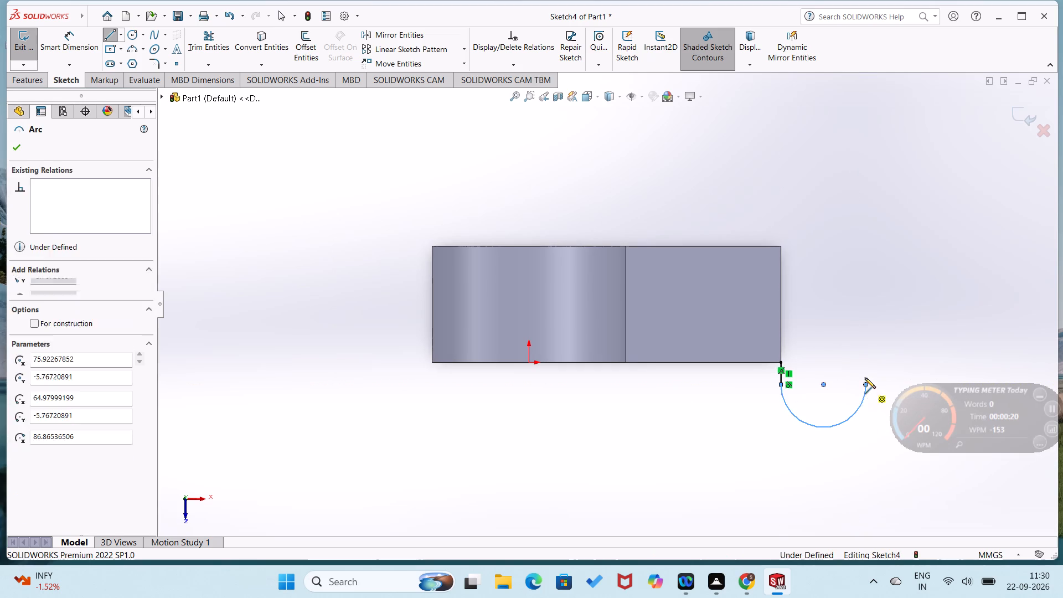
click(866, 224)
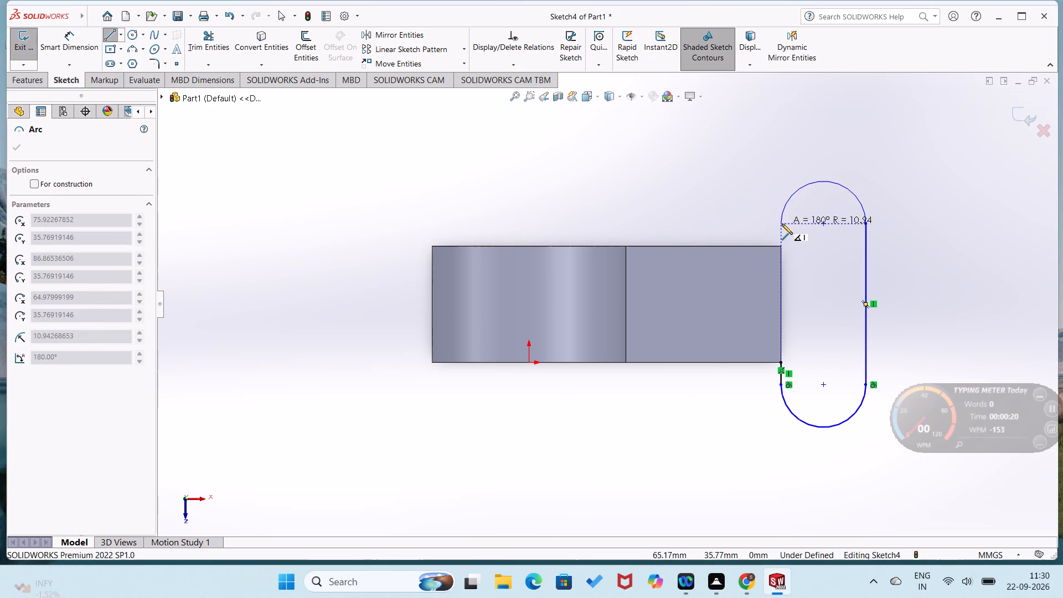
click(782, 224)
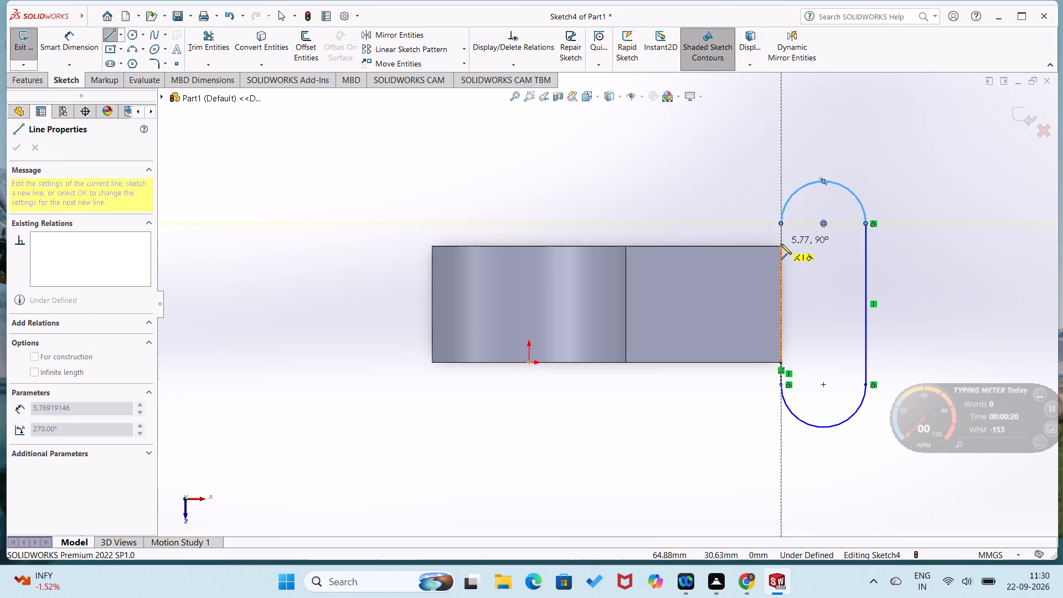
click(780, 244)
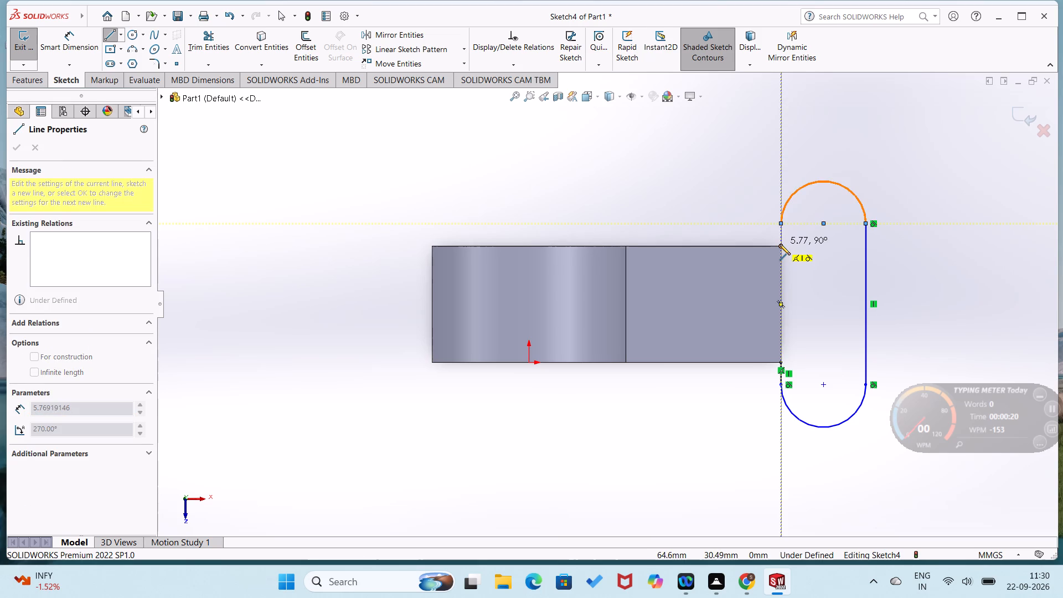
click(781, 363)
Dimension the slot profile's short straight segment beyond the base's front corner at 10 mm.
right_drag(834, 263, 839, 246)
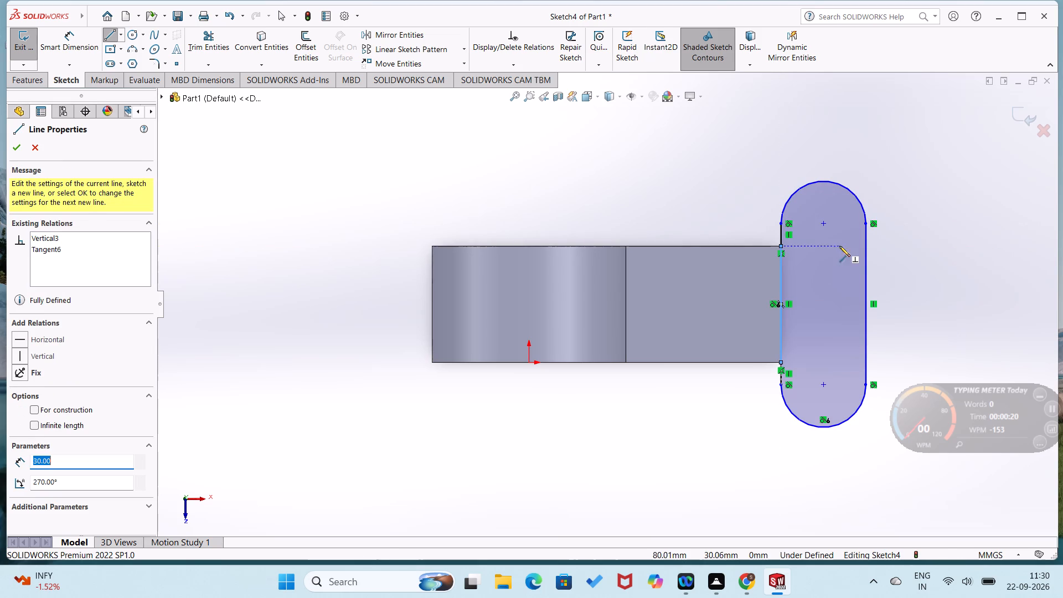
right_drag(881, 324, 922, 221)
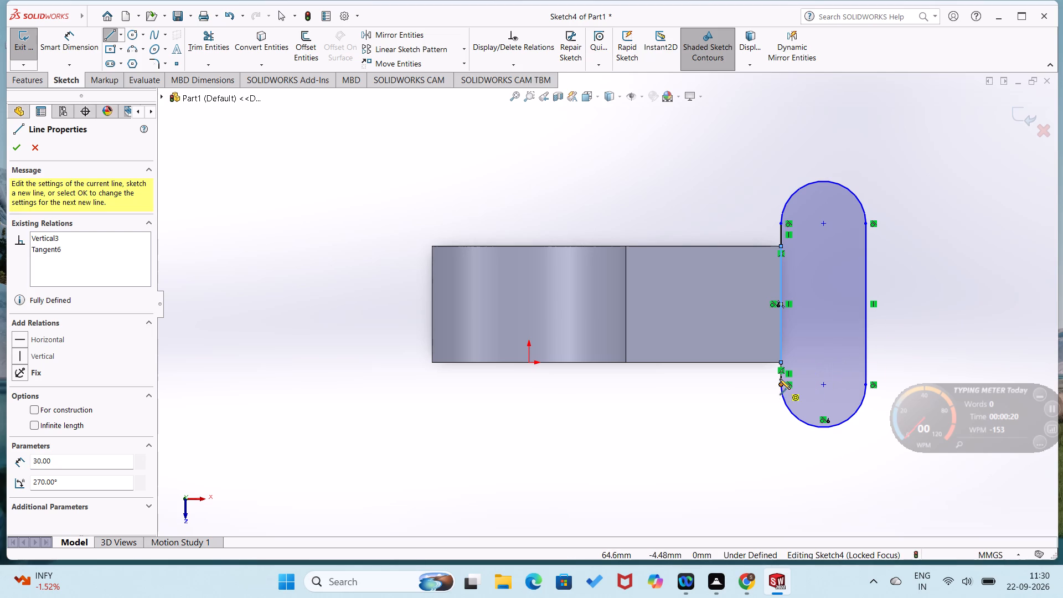
right_drag(737, 424, 819, 199)
scroll(777, 379, down, 4)
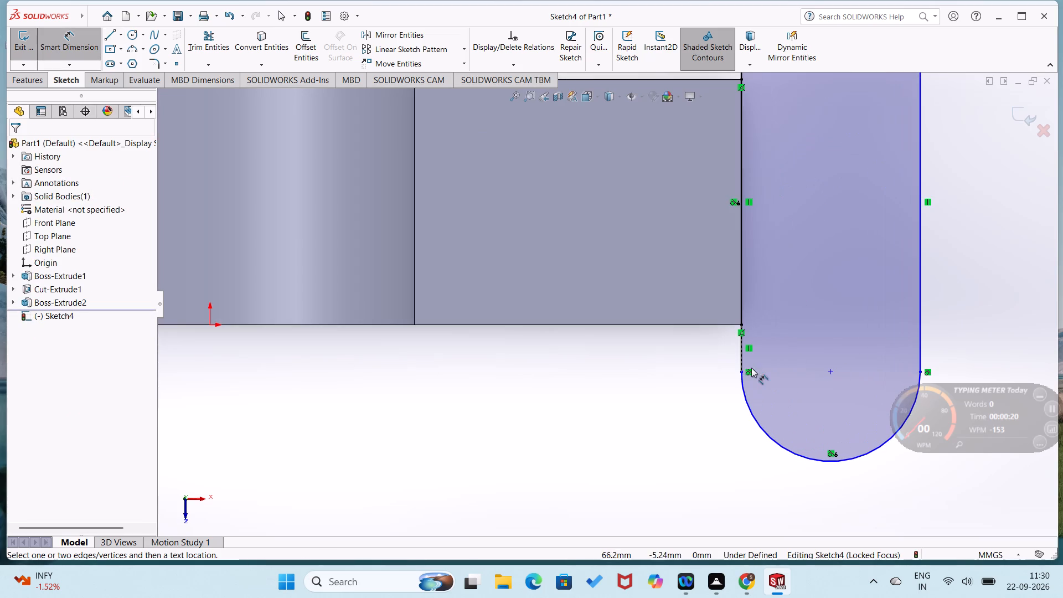
click(742, 354)
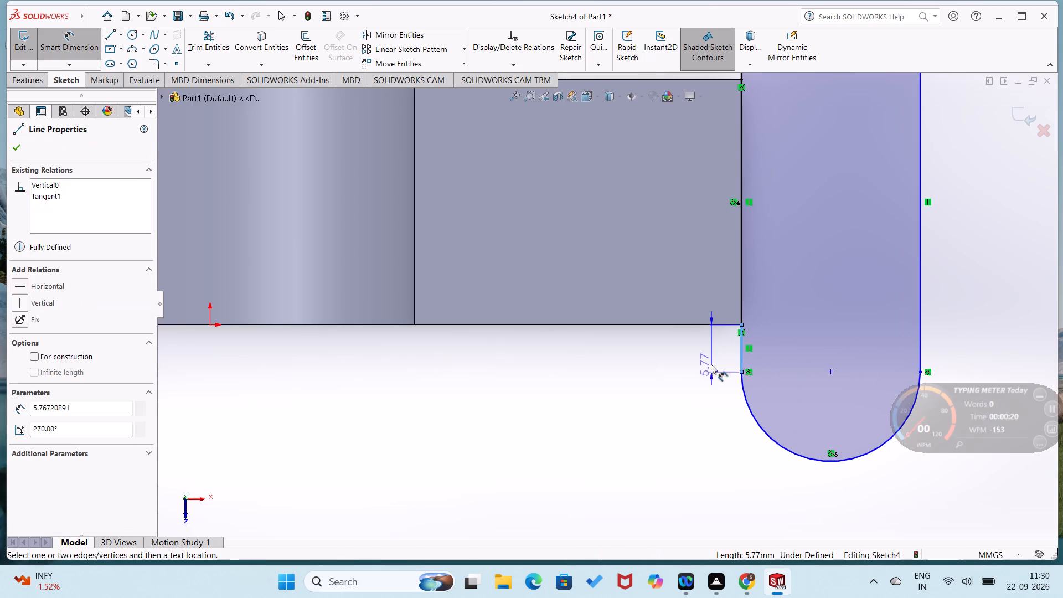
click(711, 364)
text(10)
key(Return)
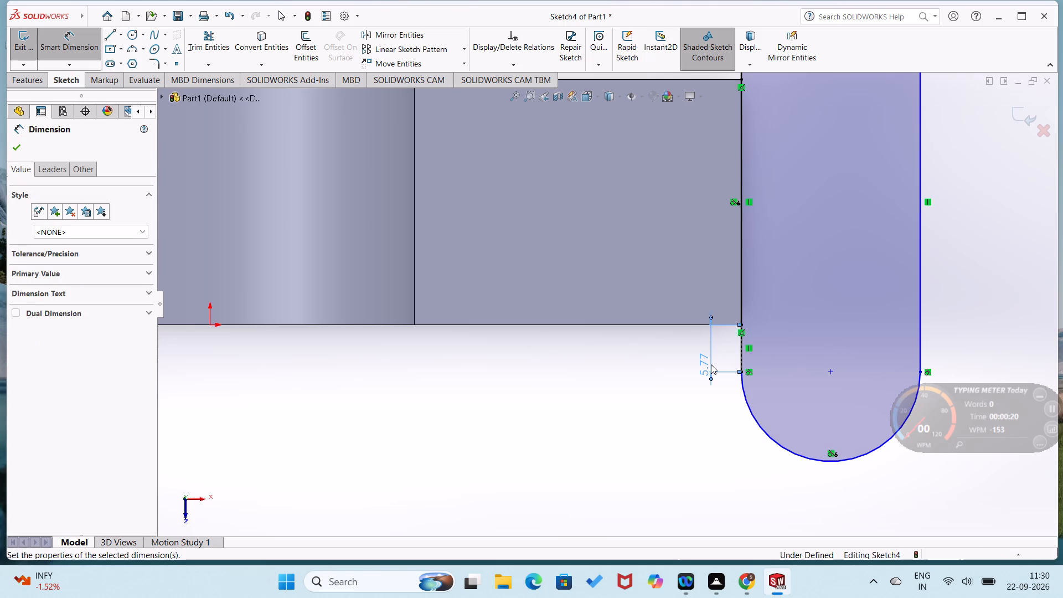
Dimension the slot profile's short straight segment beyond the base's rear corner at 10 mm.
scroll(711, 364, up, 2)
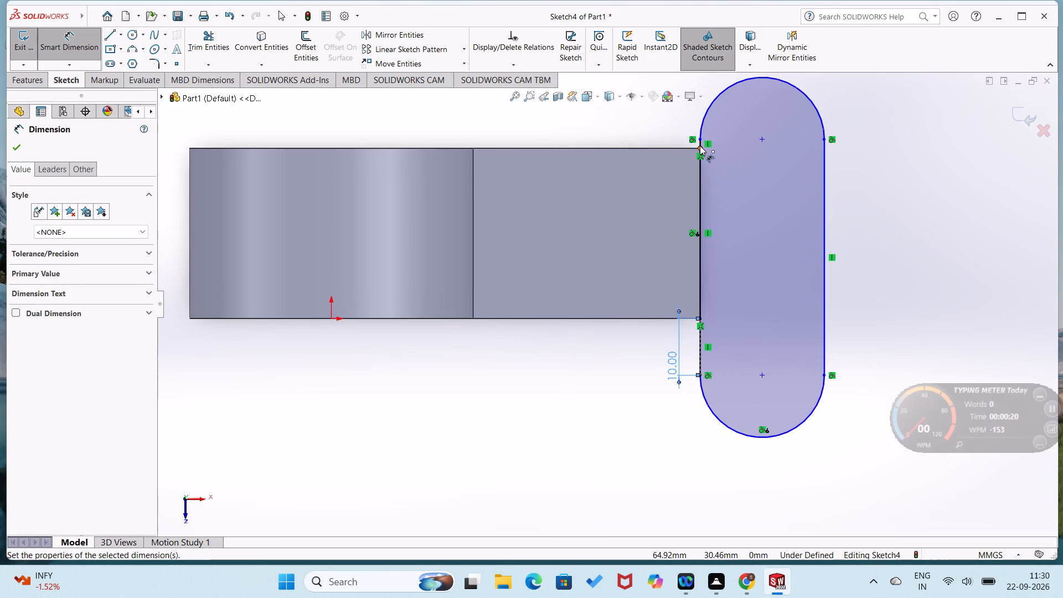
scroll(700, 145, down, 4)
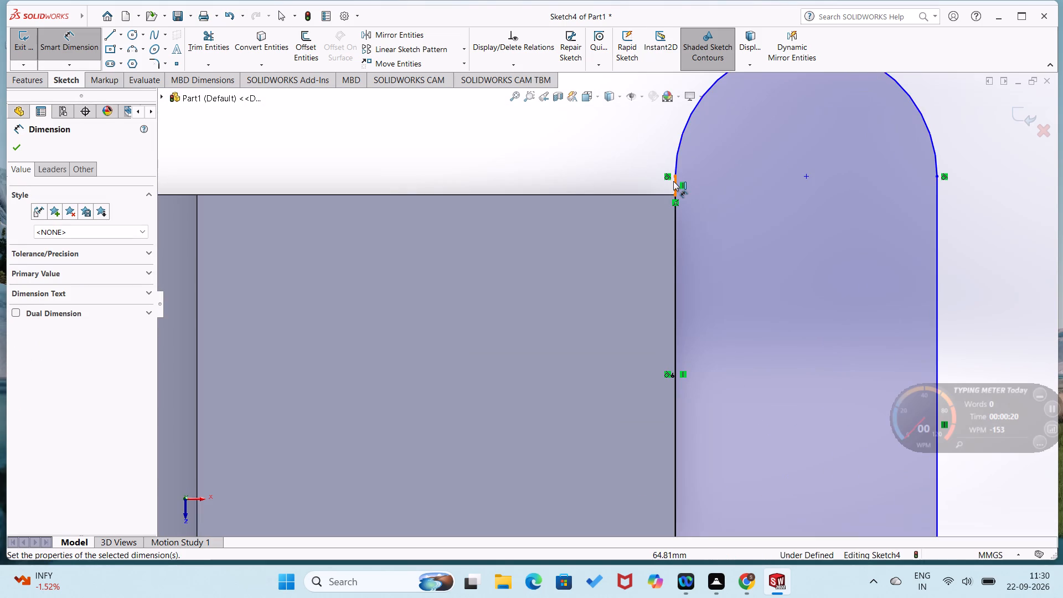
click(673, 181)
click(627, 179)
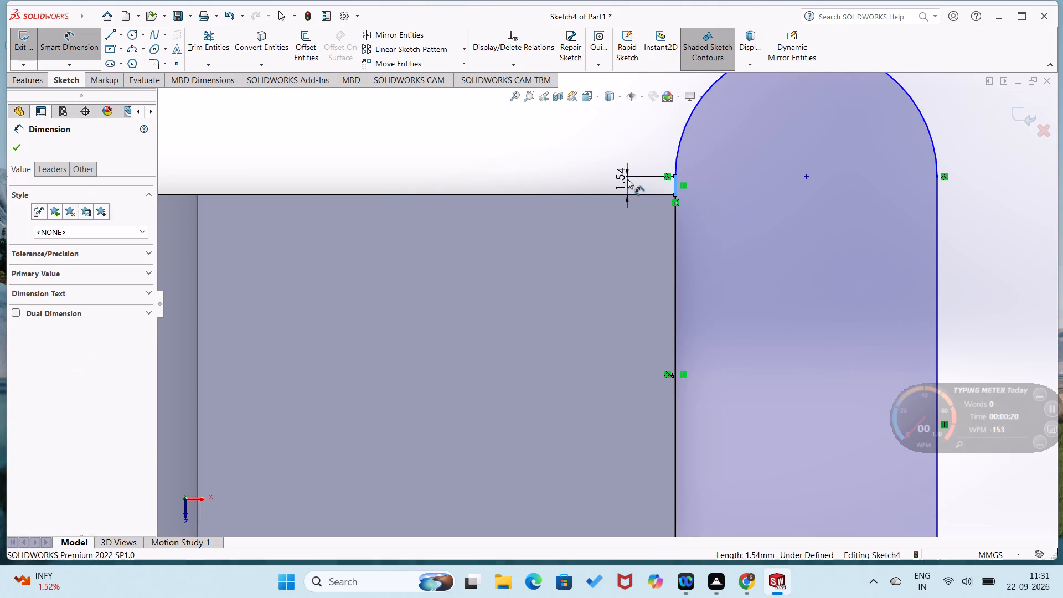
text(10)
key(Return)
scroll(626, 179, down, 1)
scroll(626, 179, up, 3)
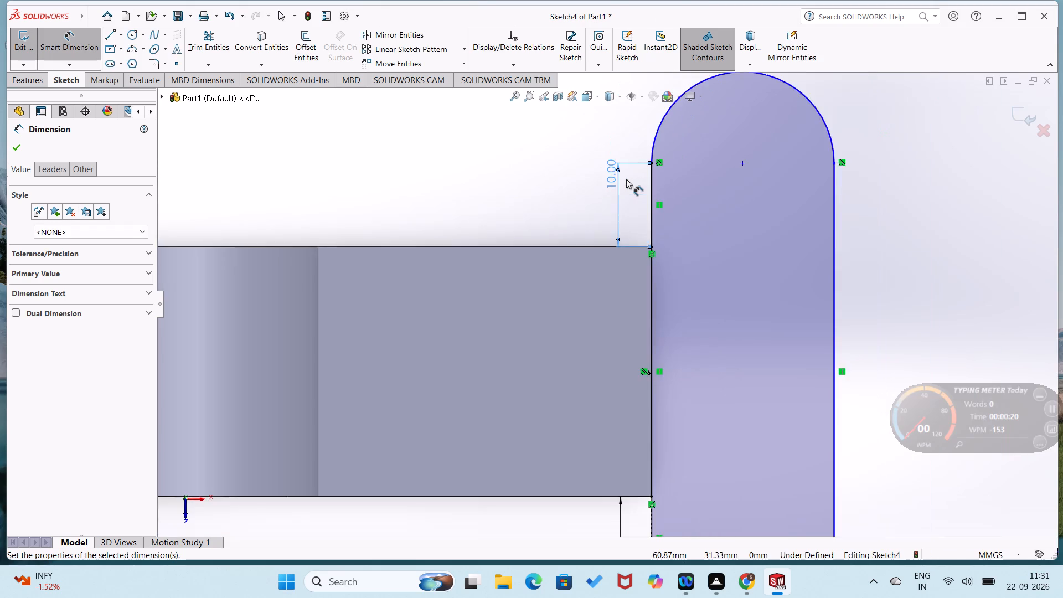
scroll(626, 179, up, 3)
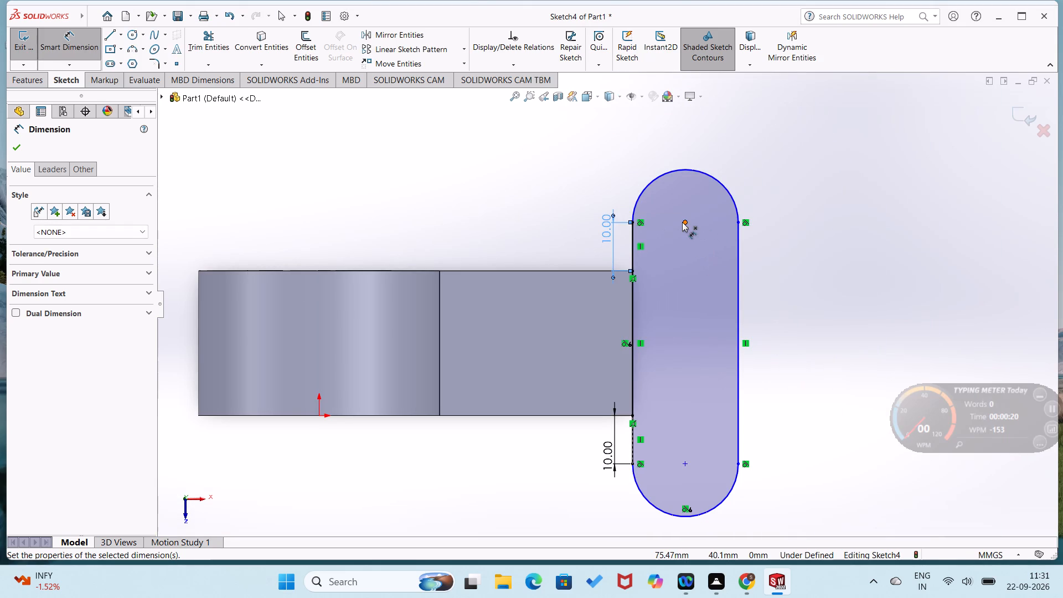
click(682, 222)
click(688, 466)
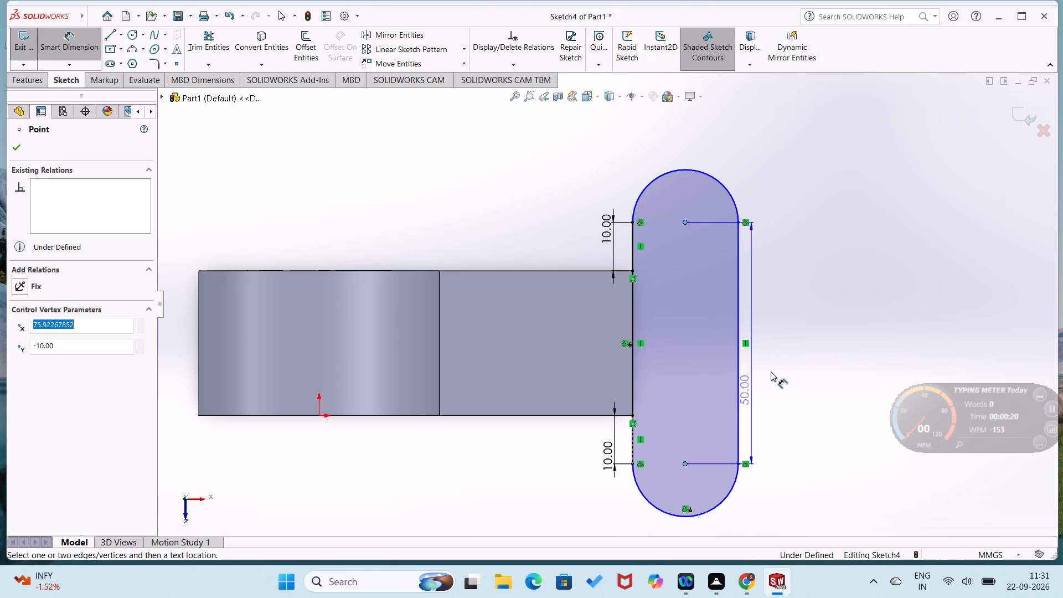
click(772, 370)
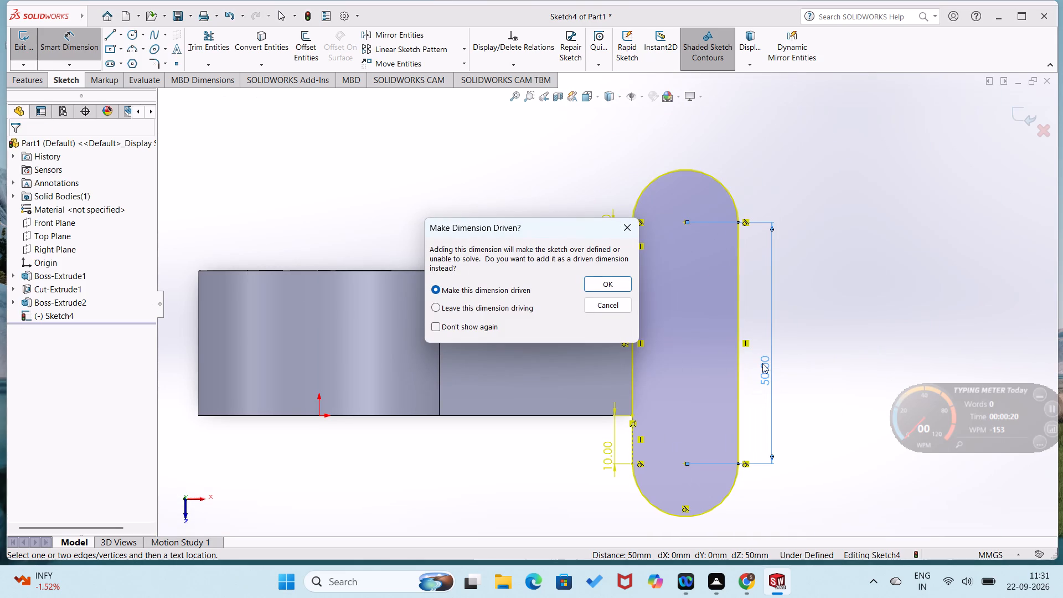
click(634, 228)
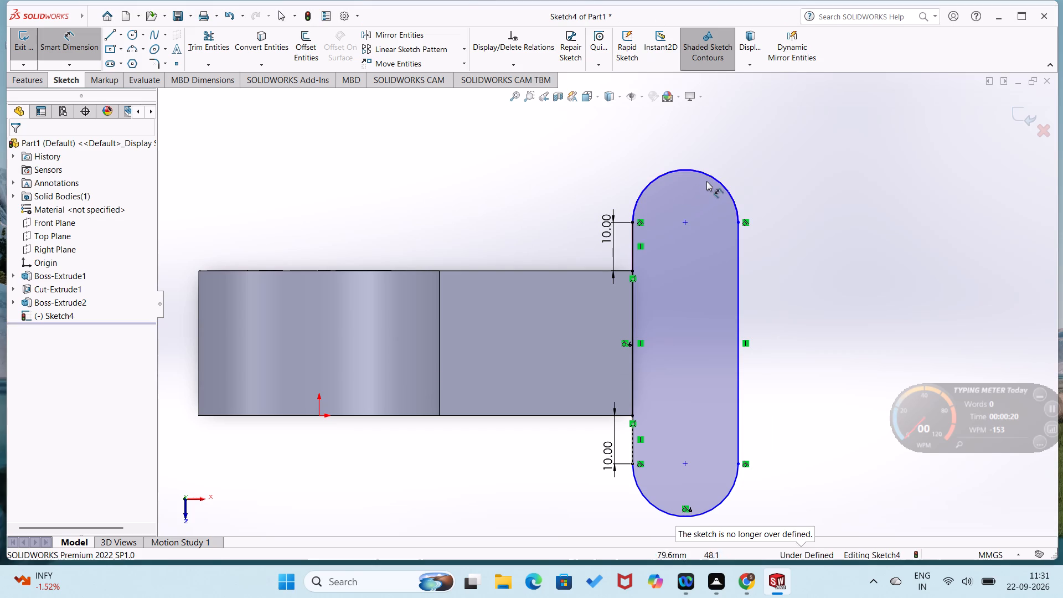
Dimension the slot profile's rear end arc with a radius of 20 mm.
click(711, 178)
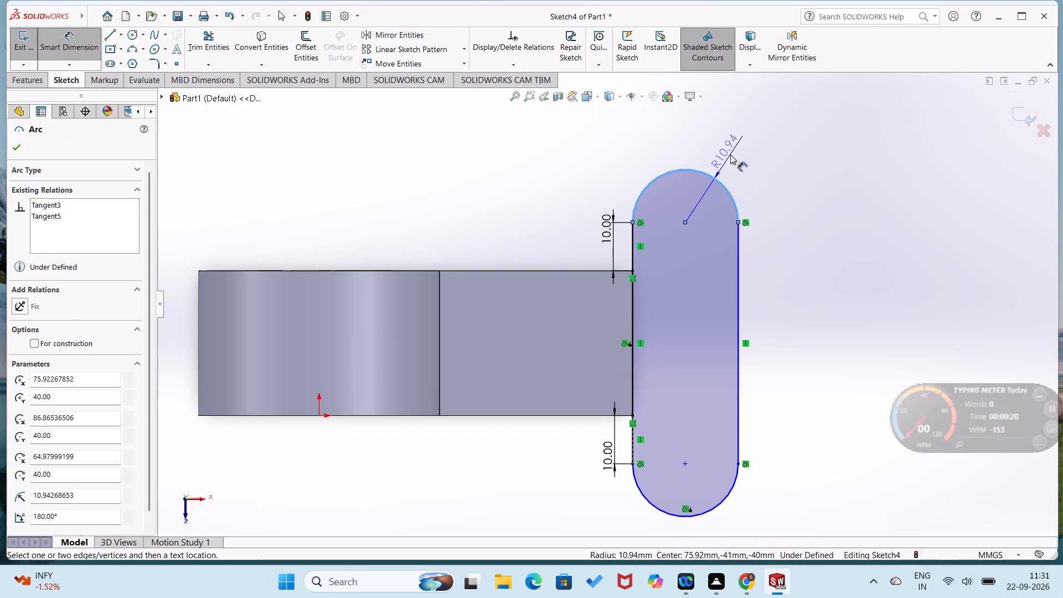
click(730, 154)
text(20)
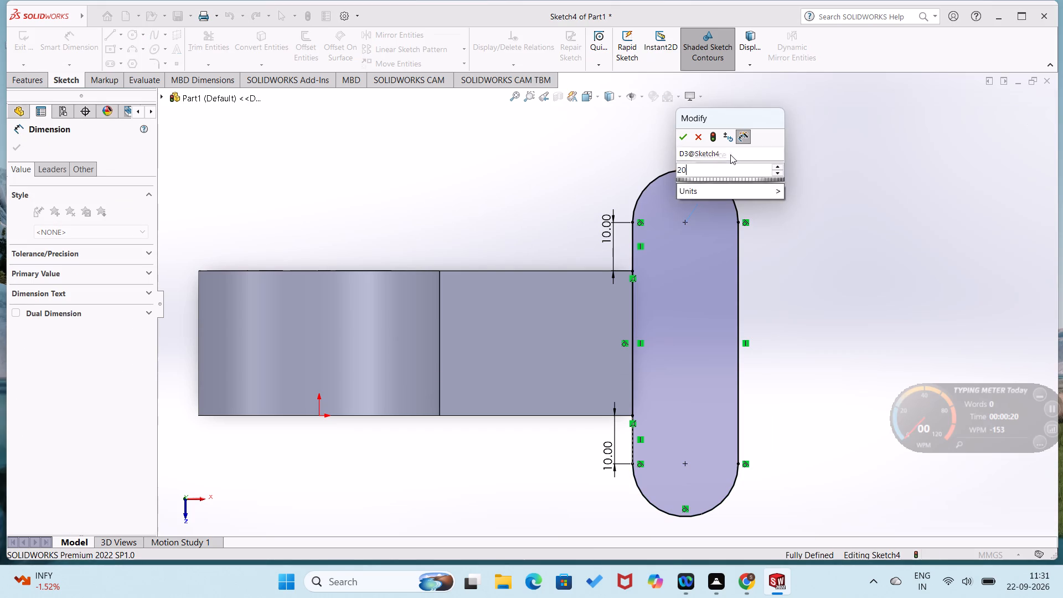
key(Return)
Extrude the slot profile as a boss, Blind 12 mm, with the direction reversed to run downward from the base's top face.
scroll(740, 389, up, 1)
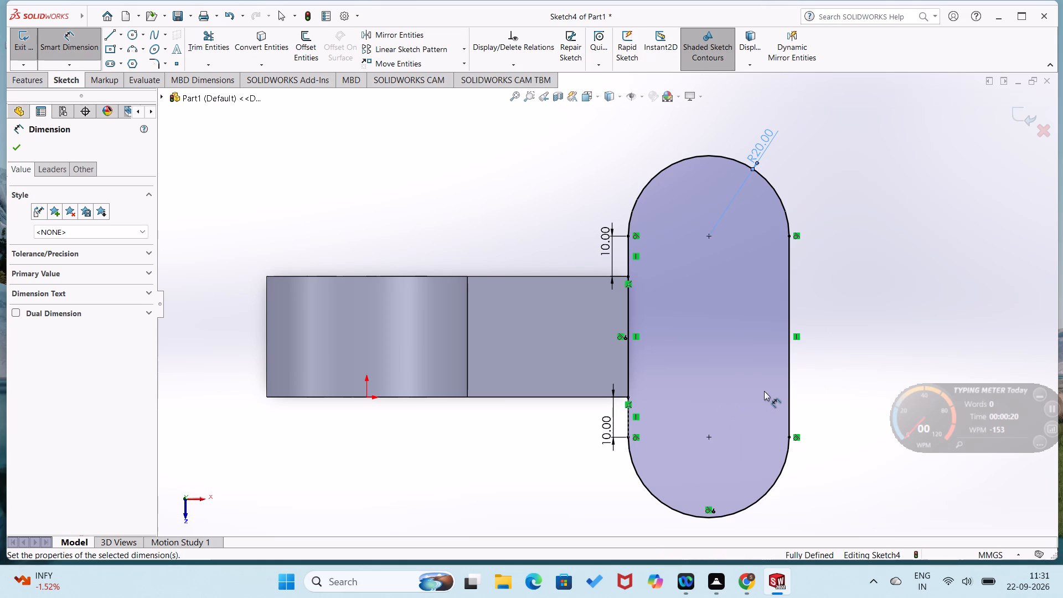
middle_drag(789, 372, 714, 221)
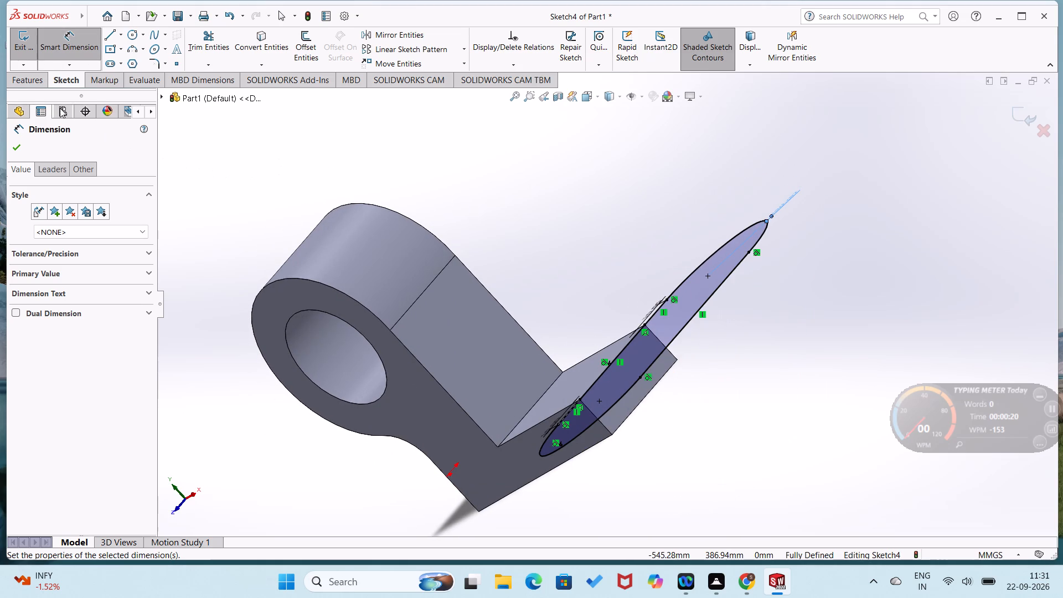
click(23, 82)
click(24, 53)
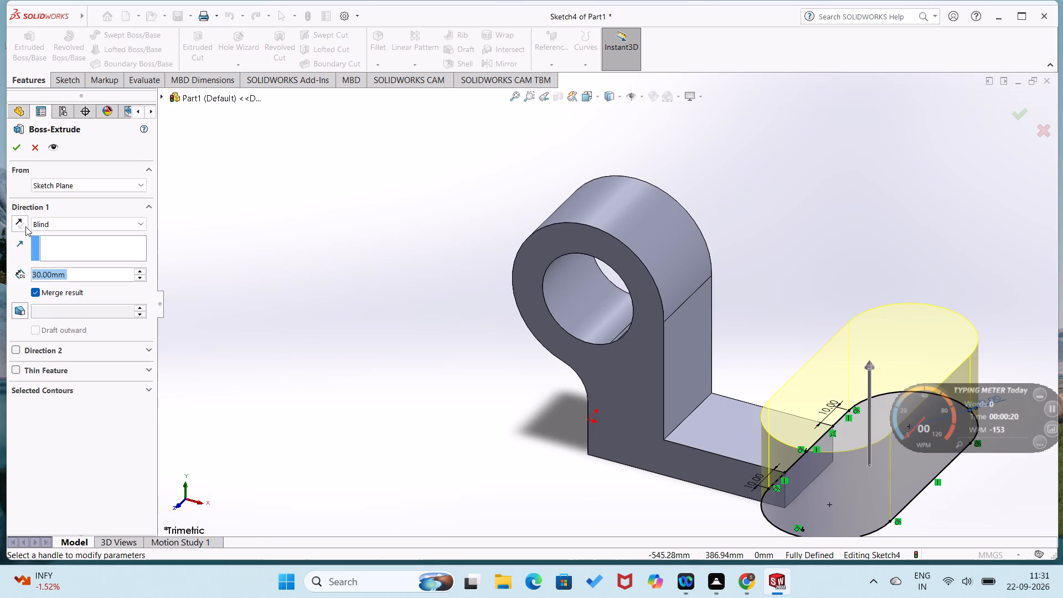
click(22, 225)
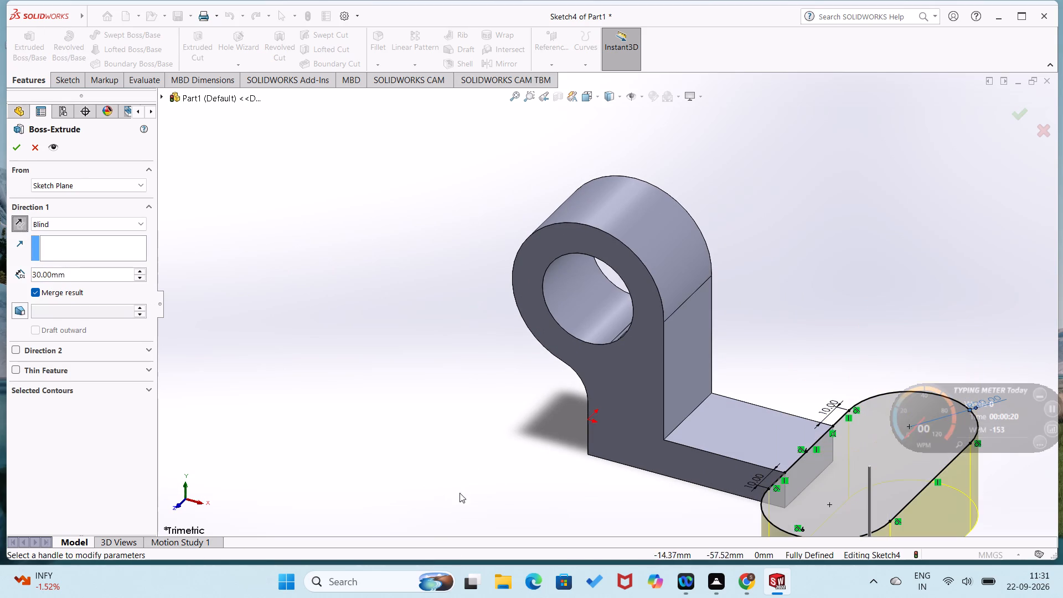
middle_drag(471, 465, 425, 308)
middle_drag(492, 388, 498, 402)
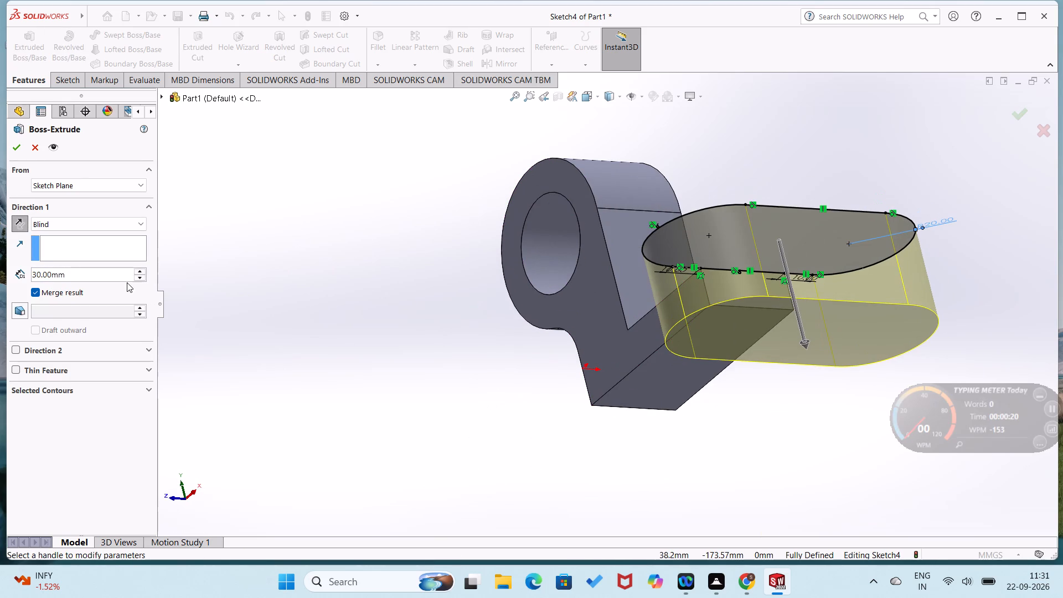
click(142, 279)
click(142, 279)
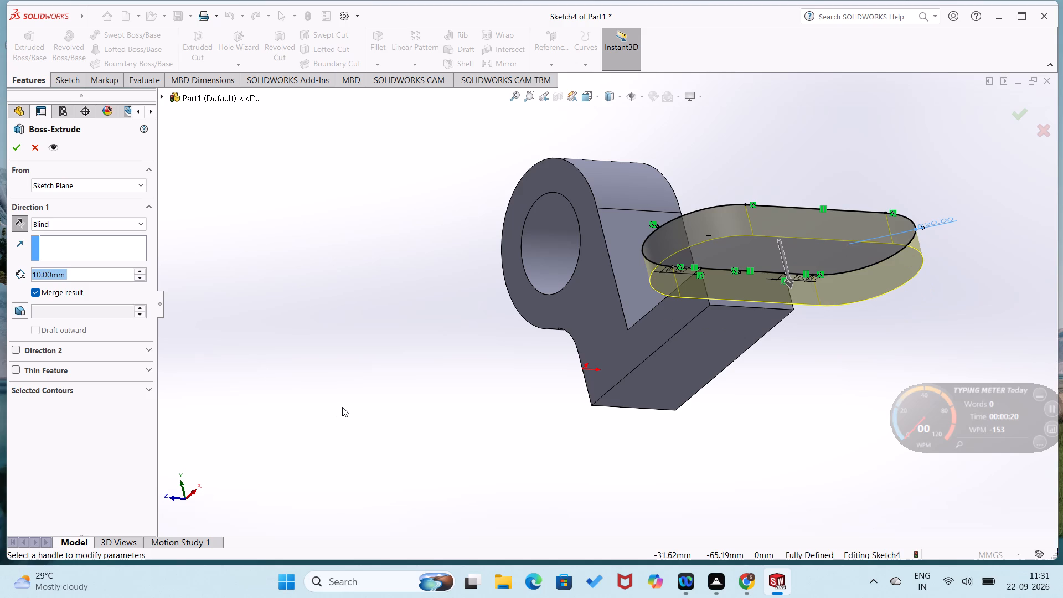
text(12)
key(Return)
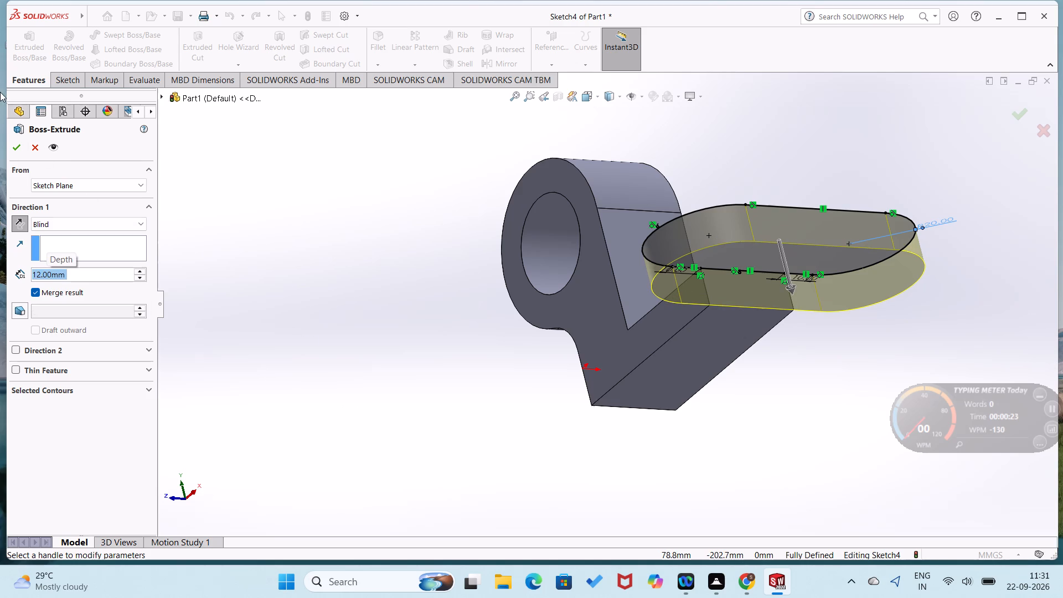
click(14, 146)
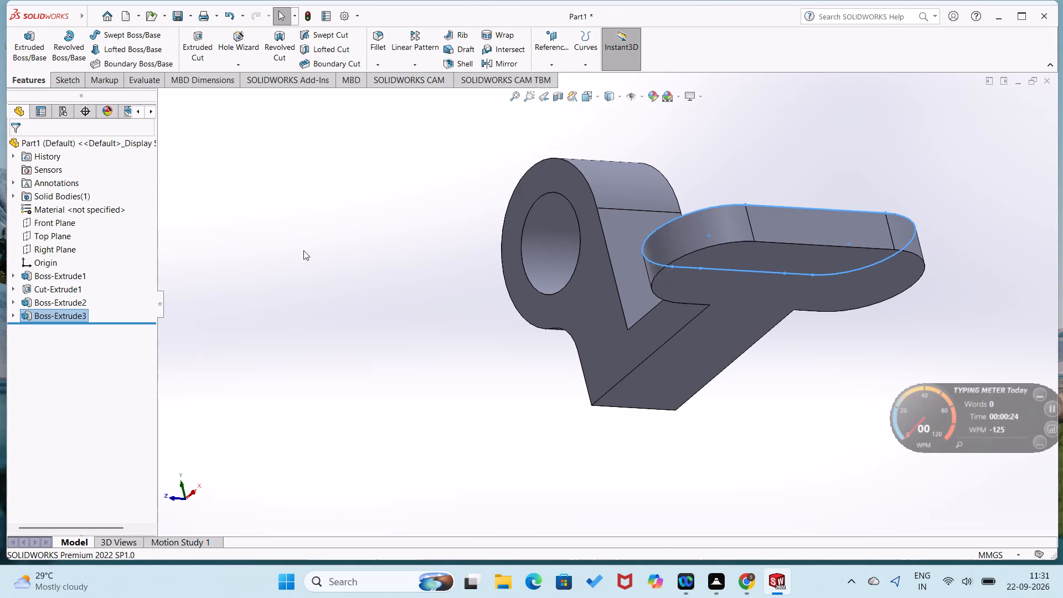
click(303, 250)
On the flange's top face, sketch two circles centred on the rounded ends, about 15 mm diameter at the front and 14 mm at the rear.
middle_drag(424, 295, 486, 478)
right_click(855, 408)
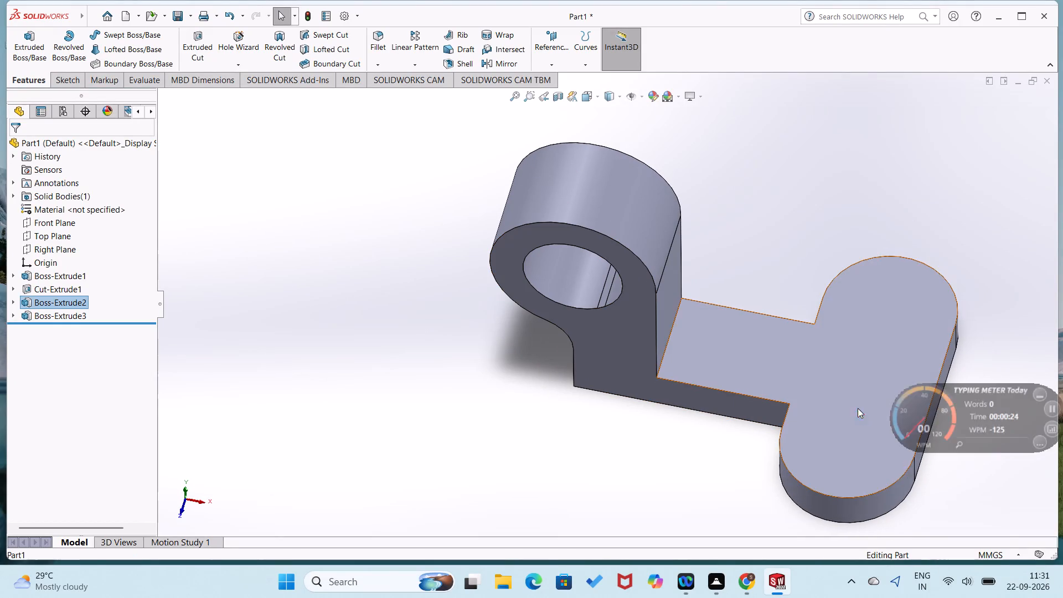
click(885, 322)
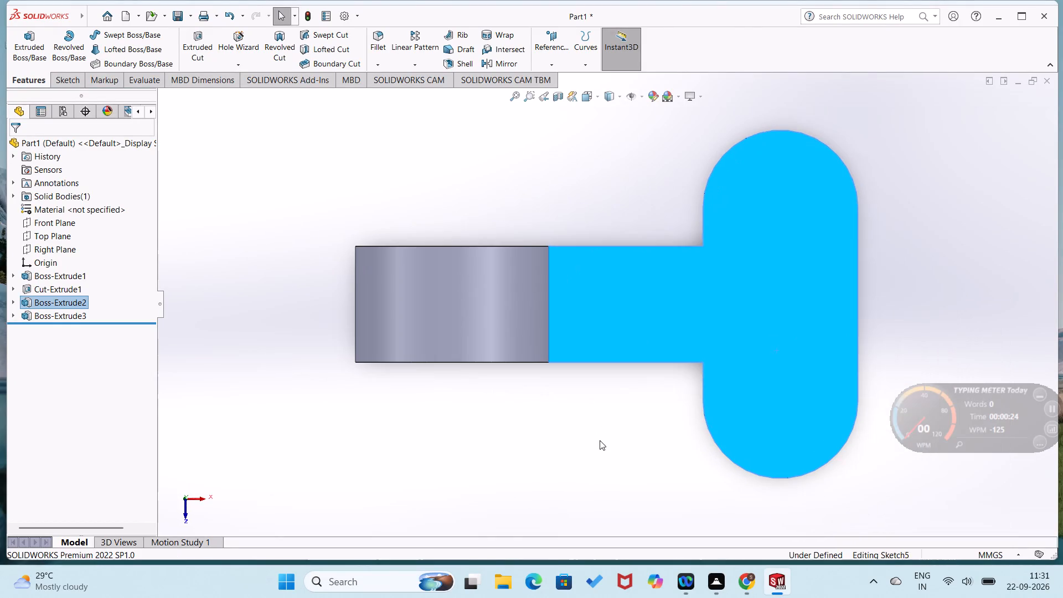
click(600, 440)
right_drag(667, 411, 574, 445)
right_drag(624, 454, 790, 374)
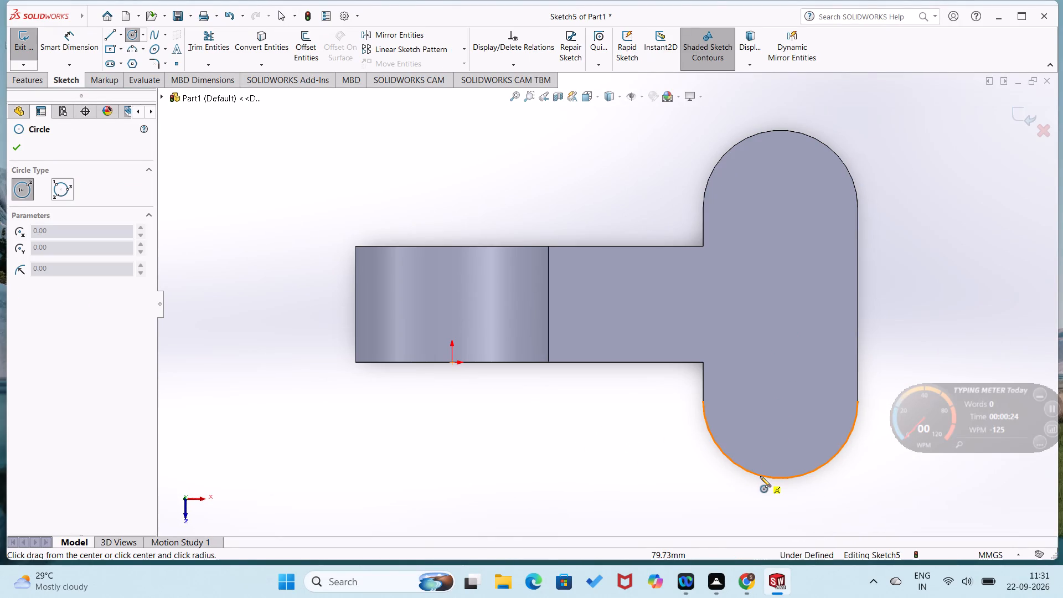
click(780, 401)
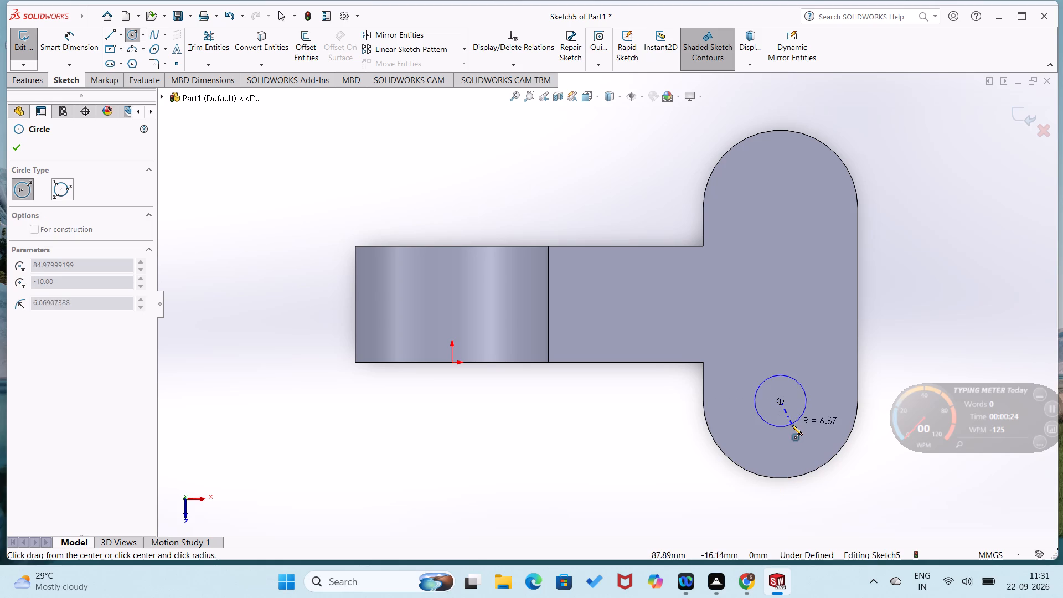
click(792, 429)
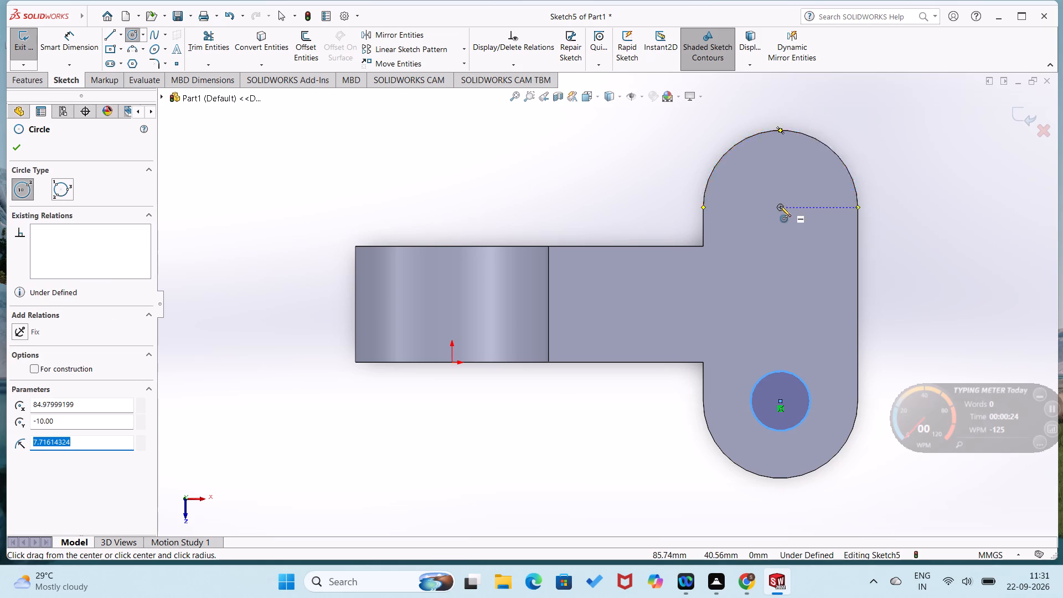
click(779, 207)
click(787, 234)
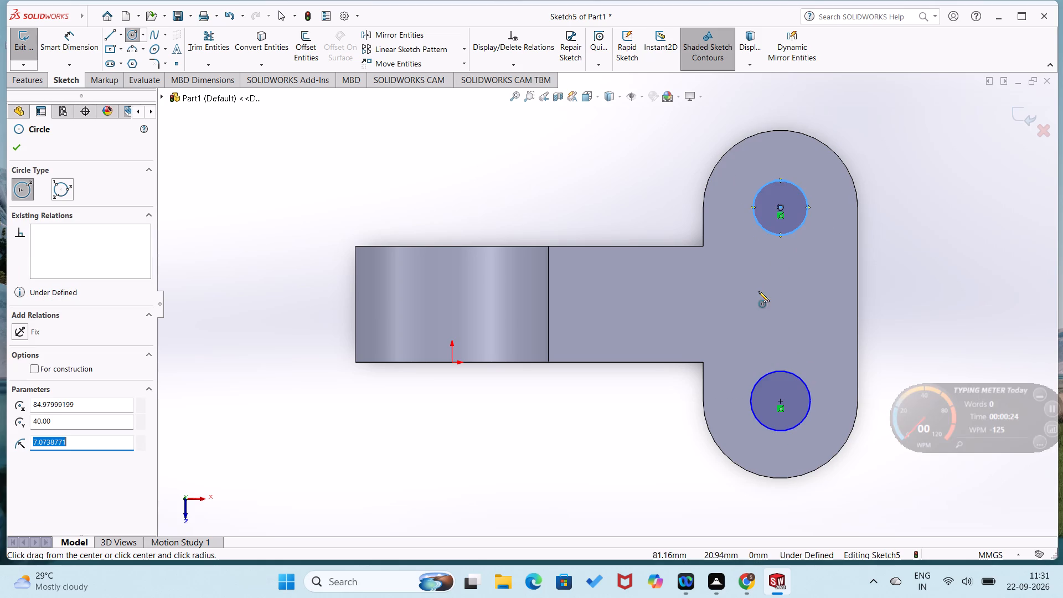
Dimension both flange circles with a diameter of 12 mm.
right_drag(740, 314, 871, 140)
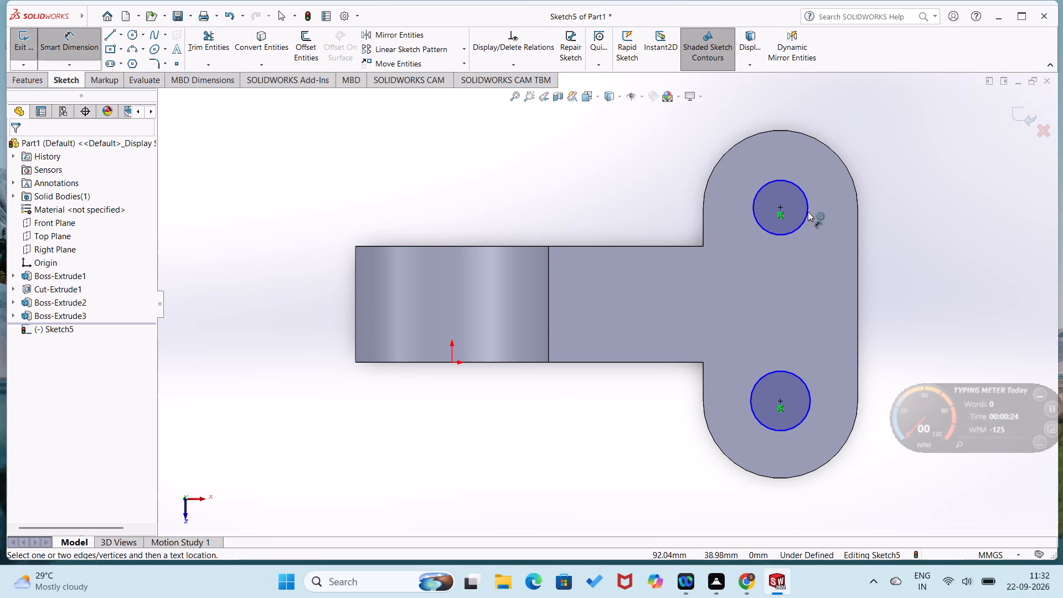
drag(808, 212, 820, 205)
click(828, 209)
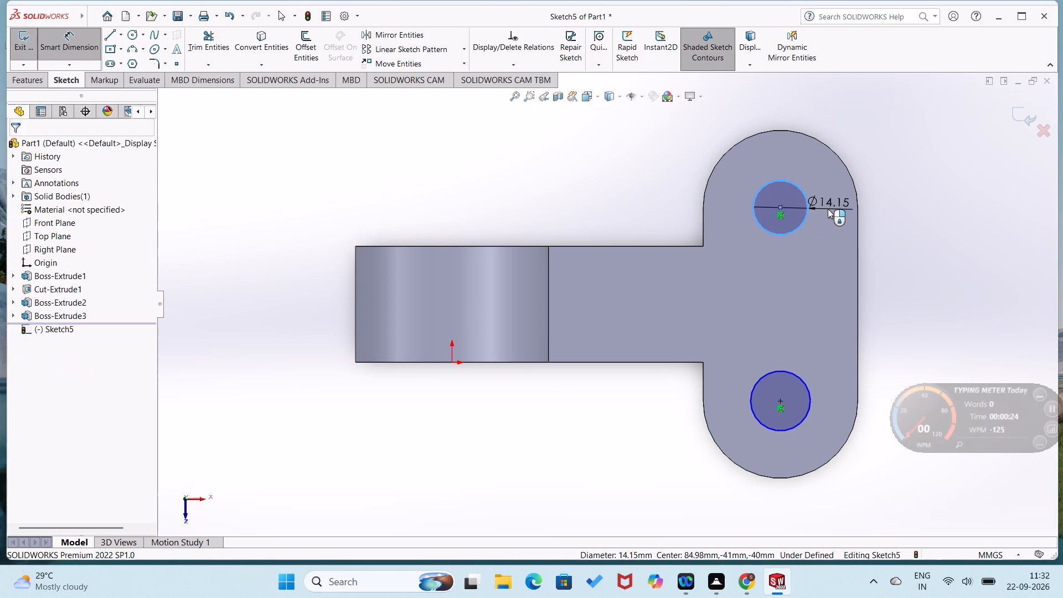
text(12)
key(Return)
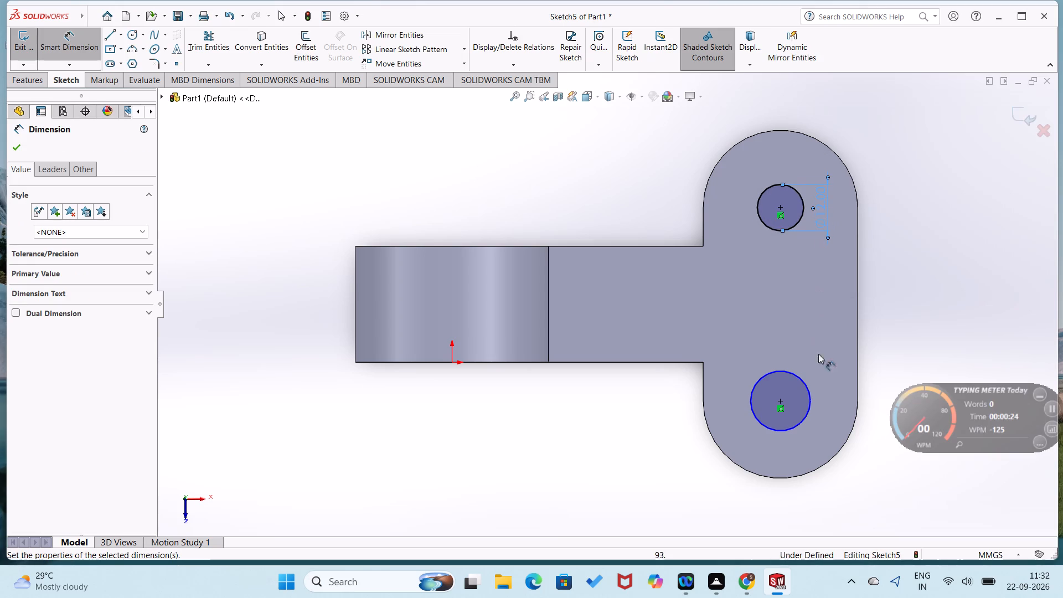
click(807, 416)
click(841, 406)
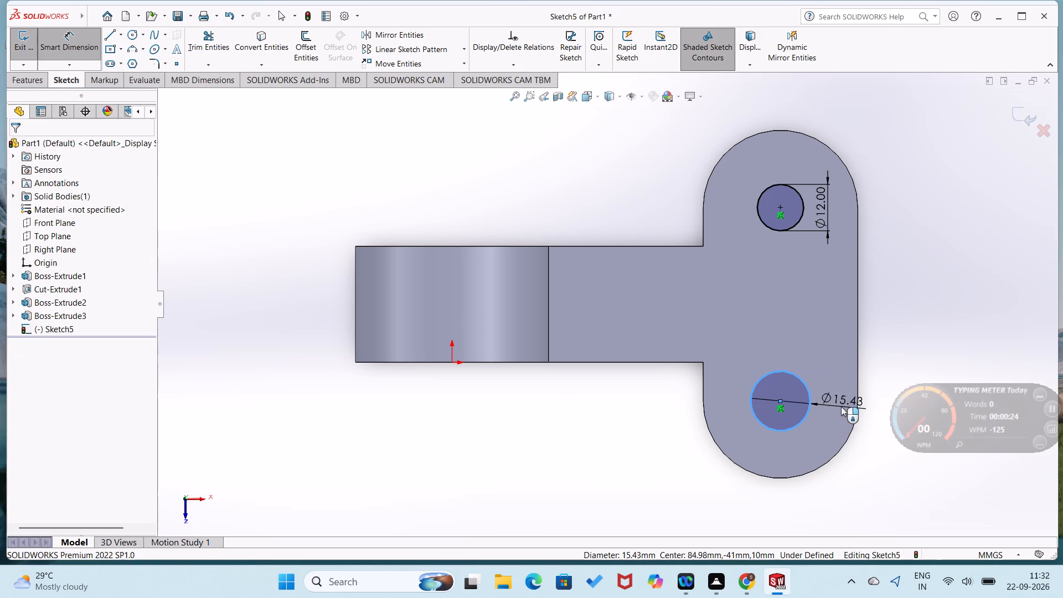
text(12)
key(Return)
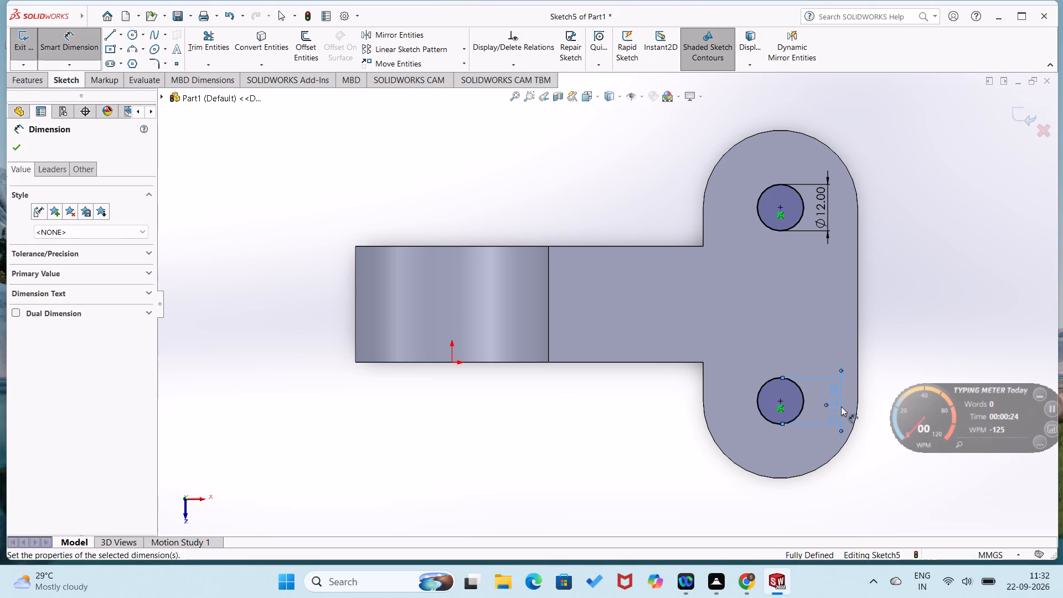
click(909, 351)
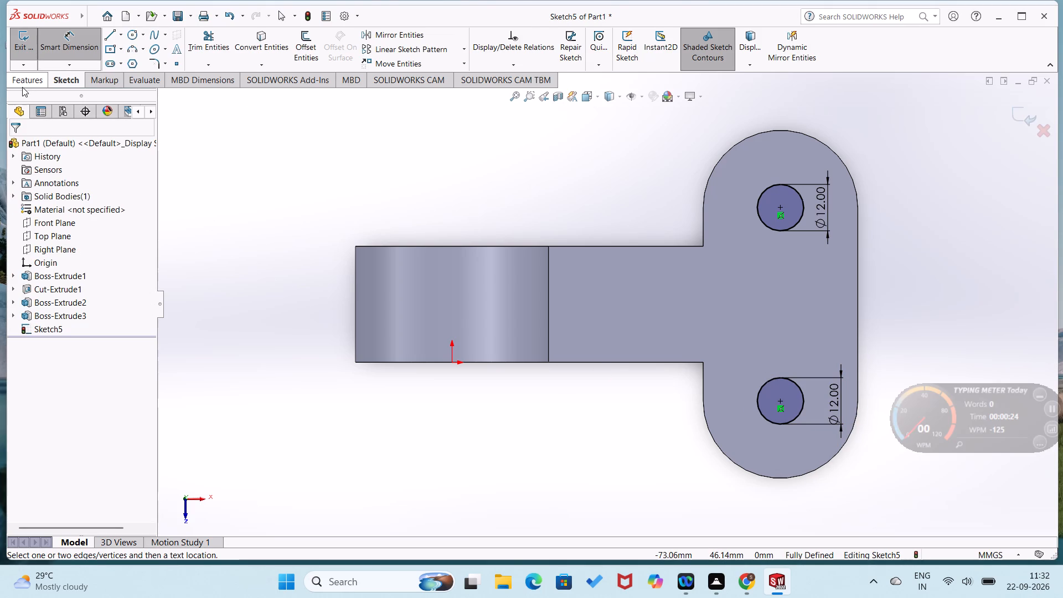
Cut-extrude the two circles into the flange, Blind 12 mm, to make the mounting holes.
click(22, 87)
click(194, 53)
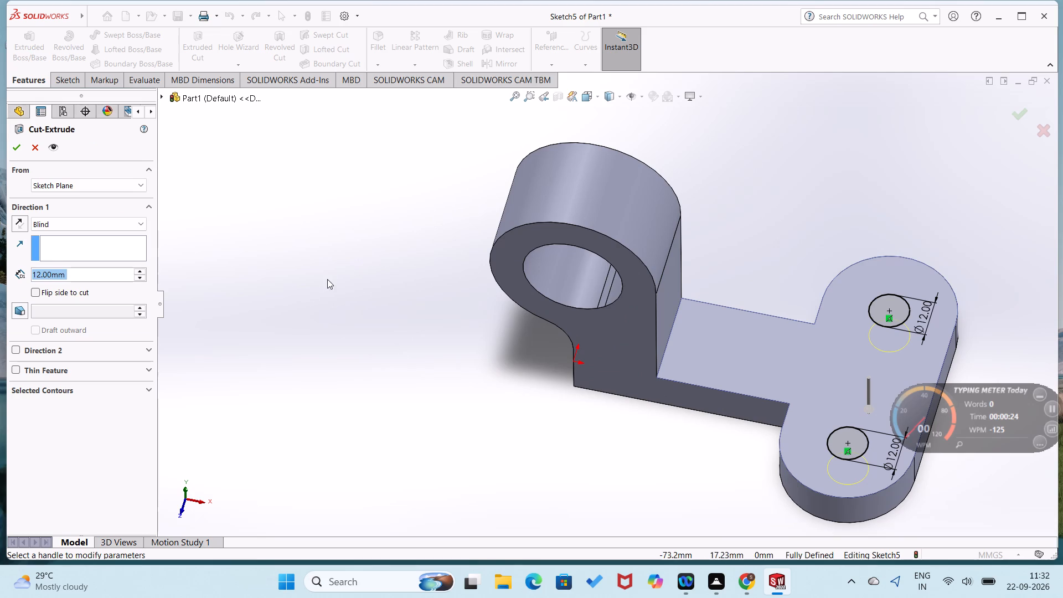
click(10, 152)
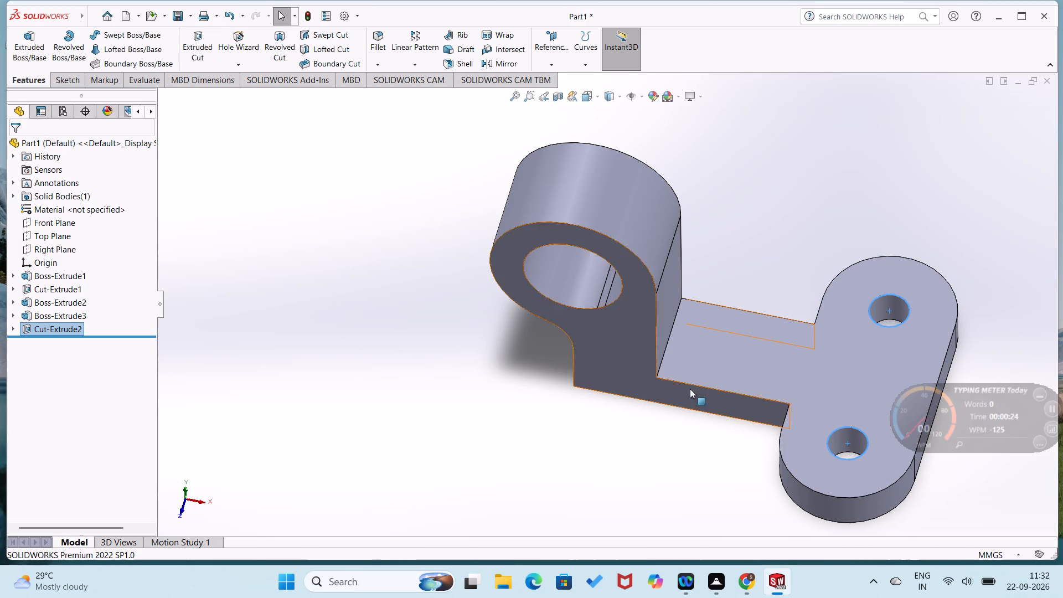
click(392, 432)
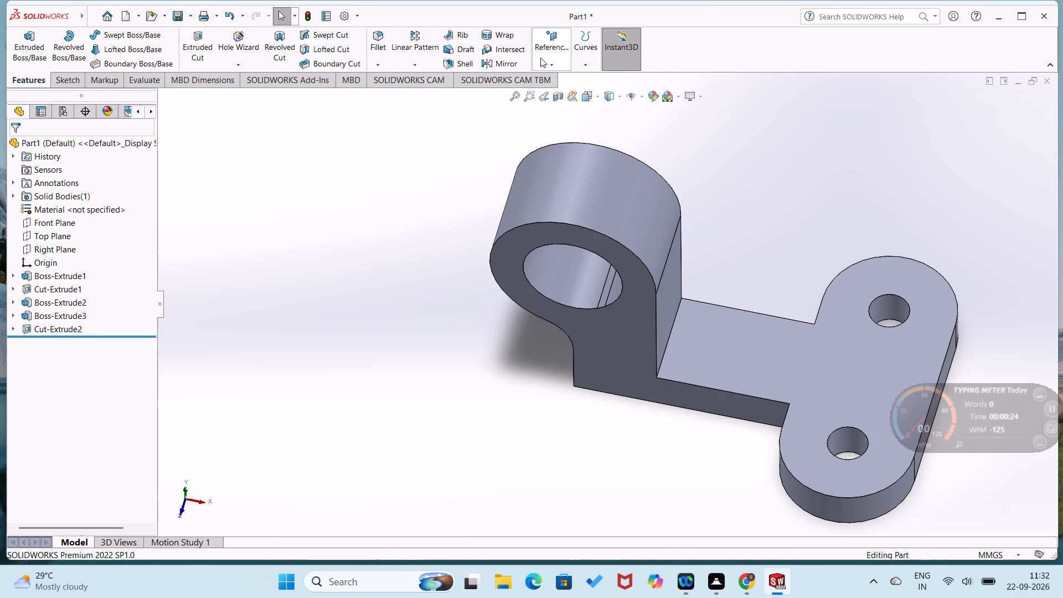
Create a reference plane offset 15 mm from the part's front face, with the offset flipped into the body.
click(549, 67)
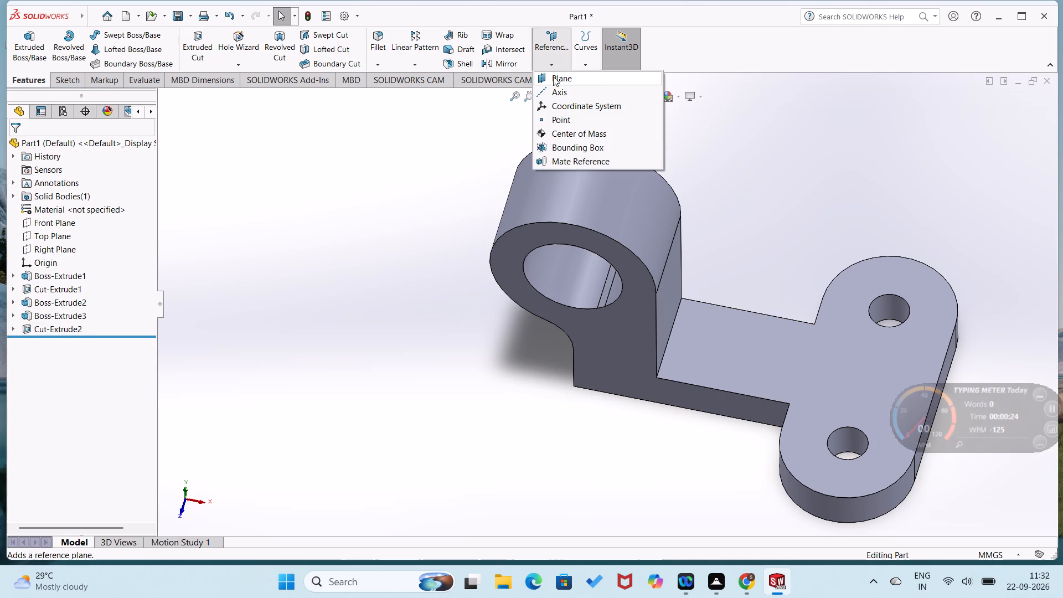
click(553, 76)
right_click(618, 362)
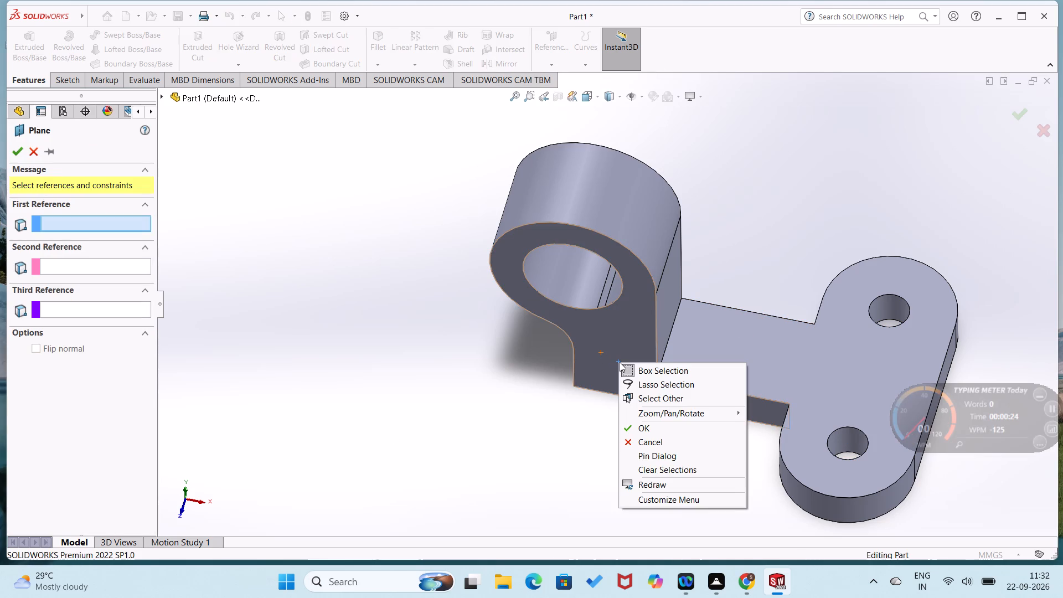
click(446, 385)
click(602, 342)
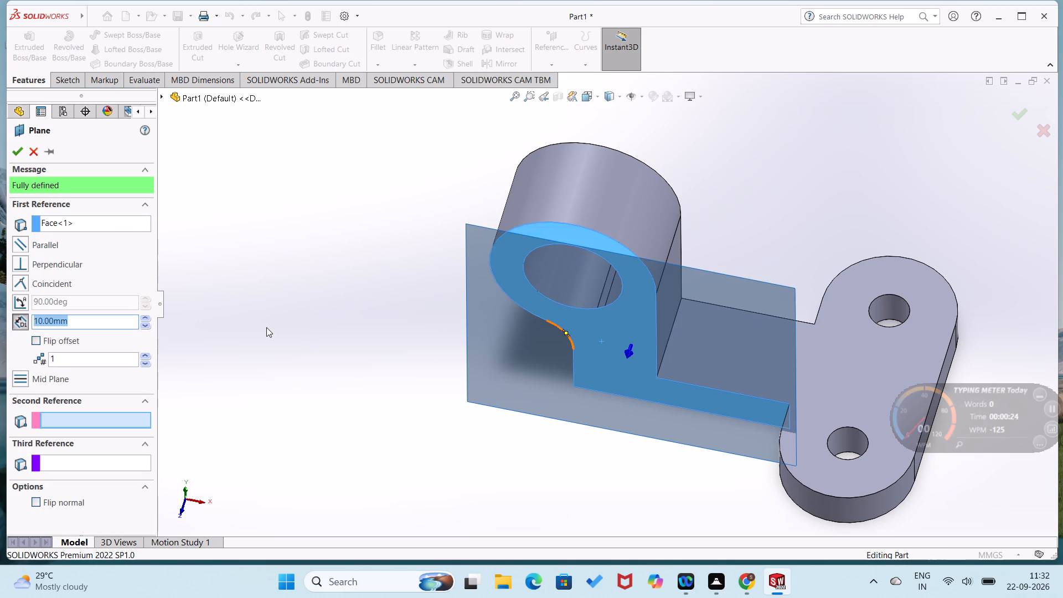
text(15)
key(Return)
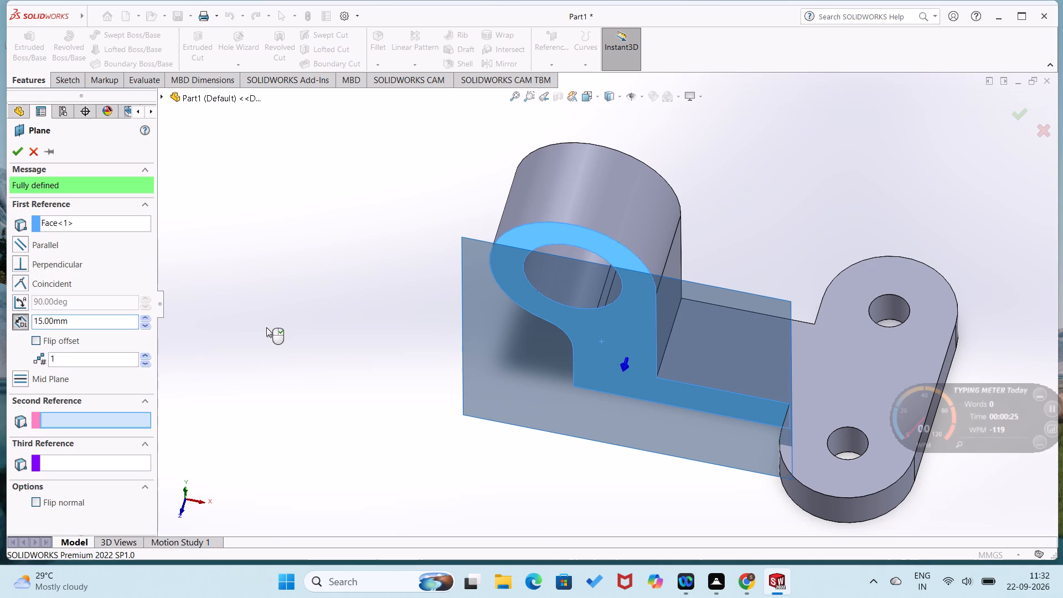
click(37, 337)
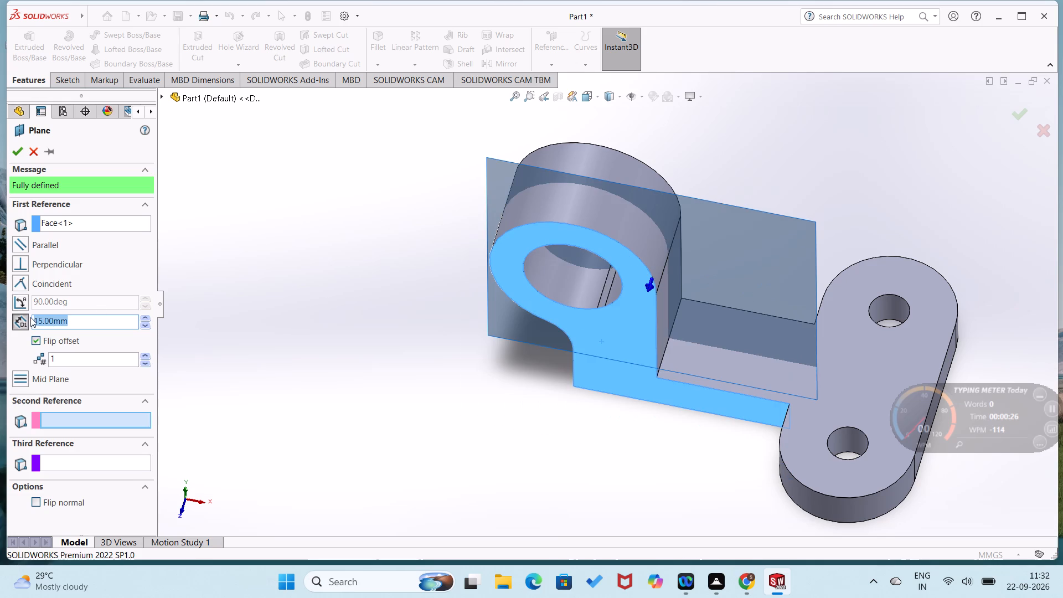
click(23, 150)
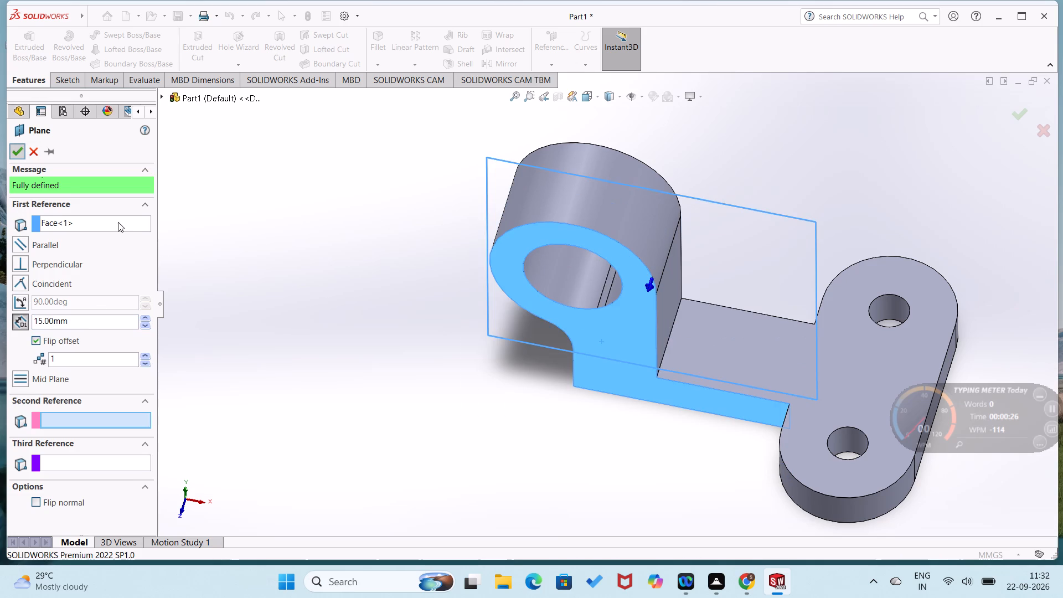
click(198, 291)
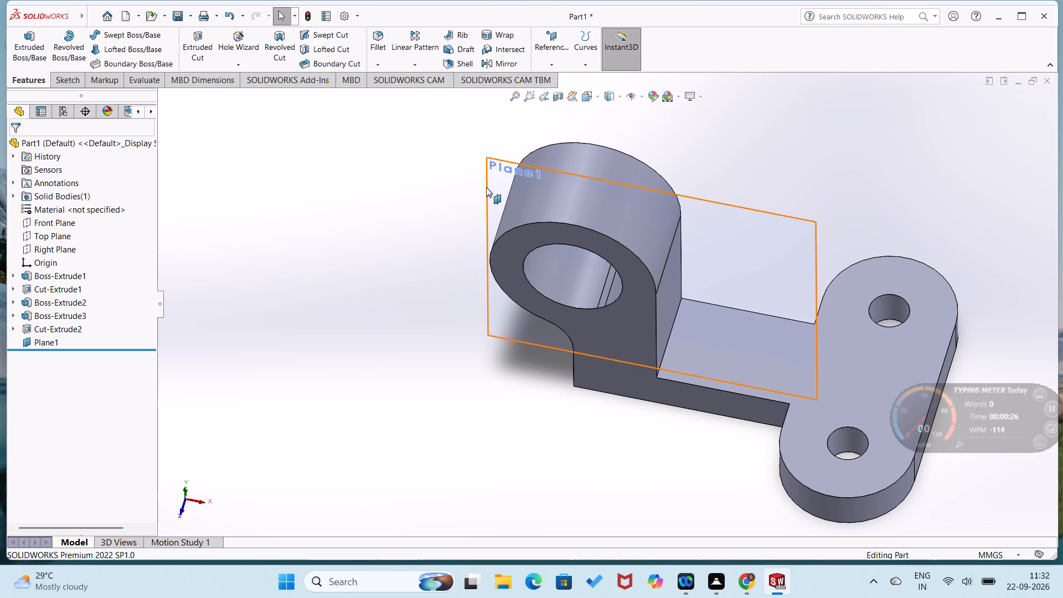
On the new plane, sketch an 80 mm horizontal line along the base's top edge from the inner corner to the flange's far end.
right_click(486, 187)
click(513, 173)
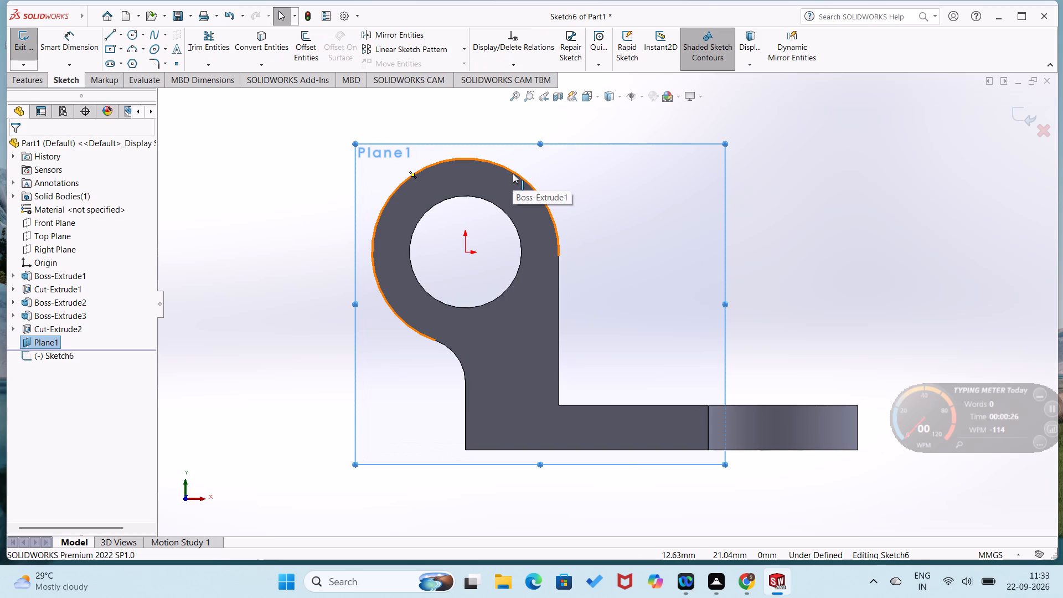
click(308, 291)
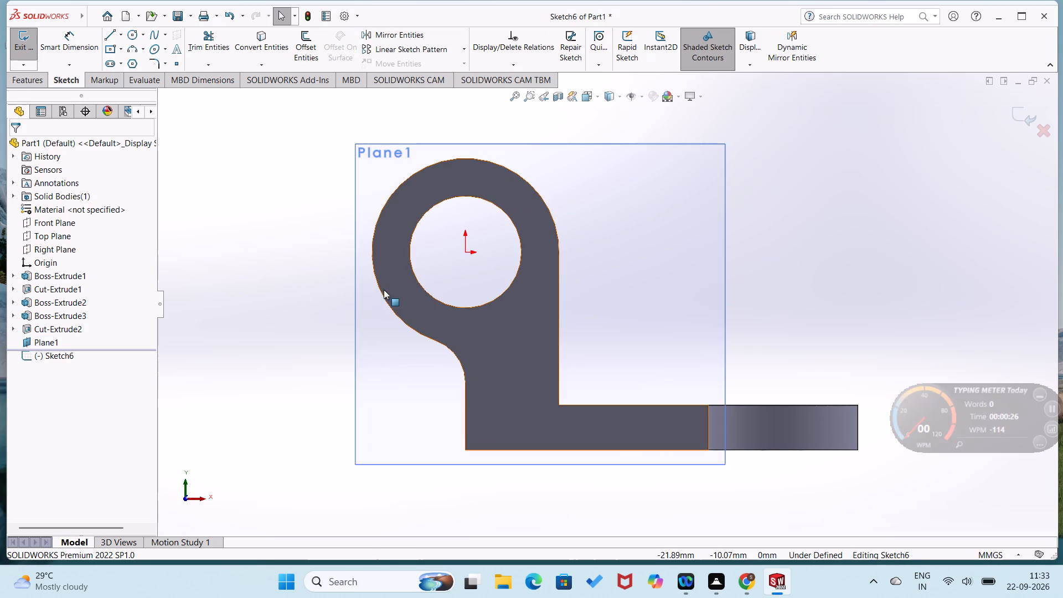
right_drag(389, 319, 303, 383)
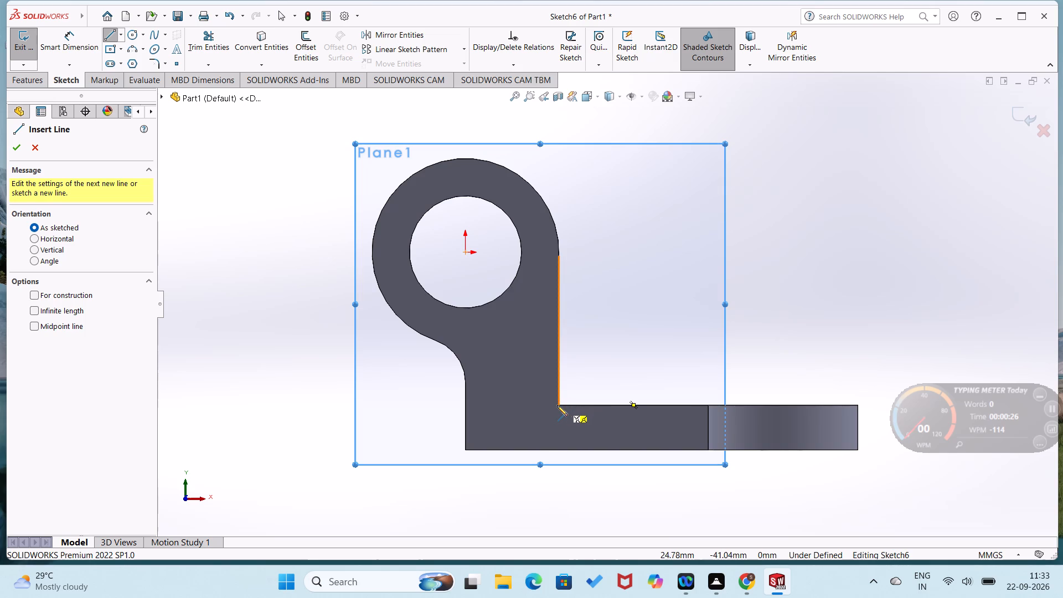
click(560, 404)
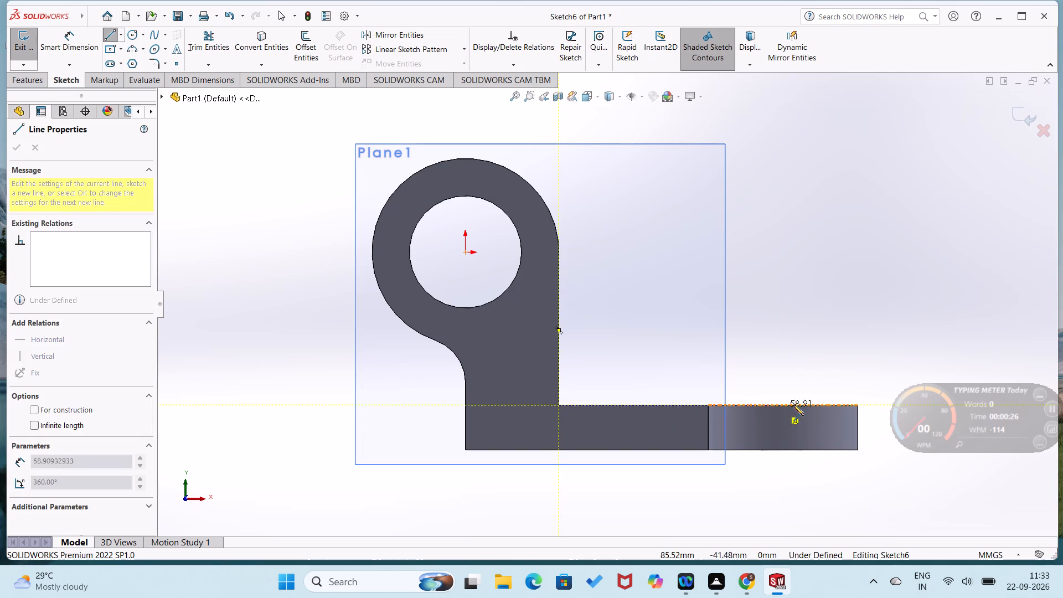
click(858, 404)
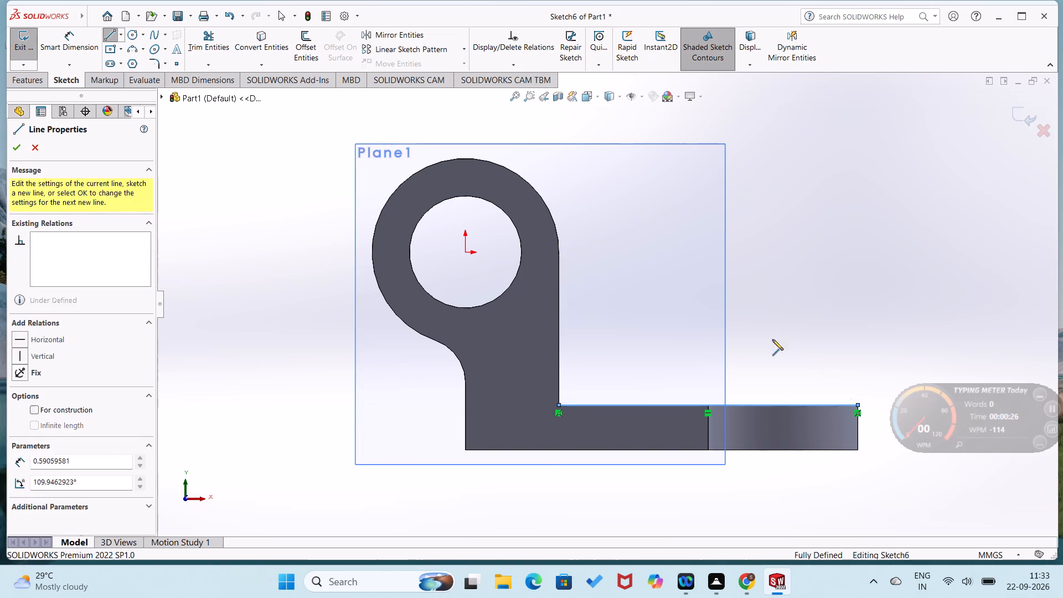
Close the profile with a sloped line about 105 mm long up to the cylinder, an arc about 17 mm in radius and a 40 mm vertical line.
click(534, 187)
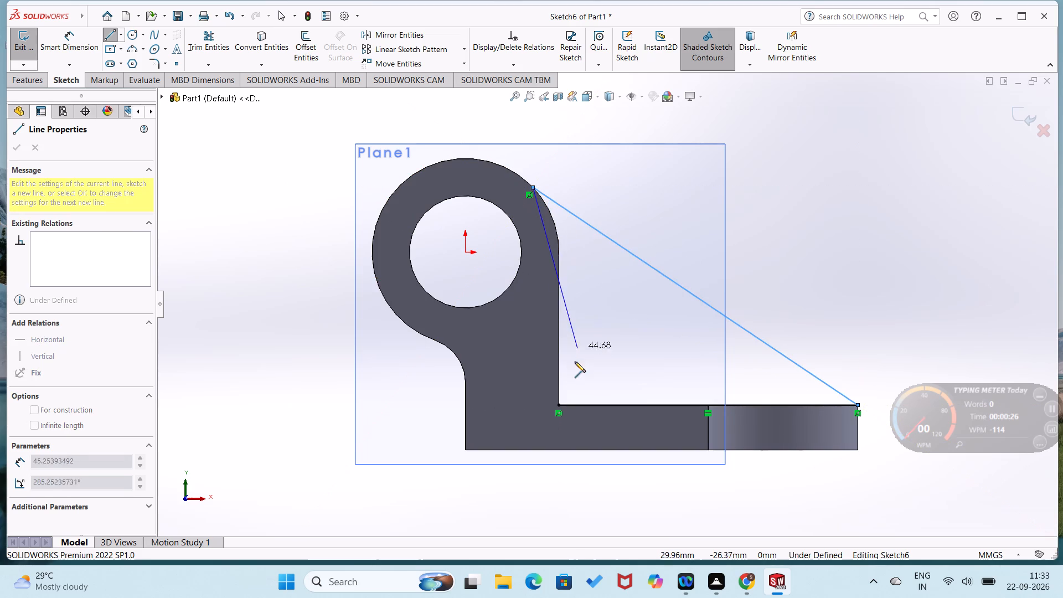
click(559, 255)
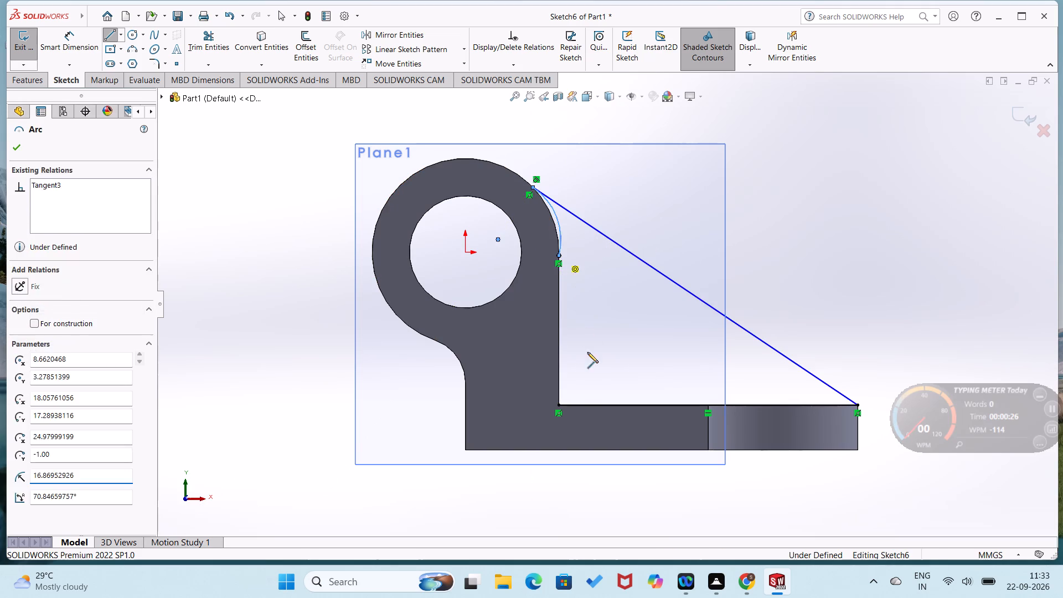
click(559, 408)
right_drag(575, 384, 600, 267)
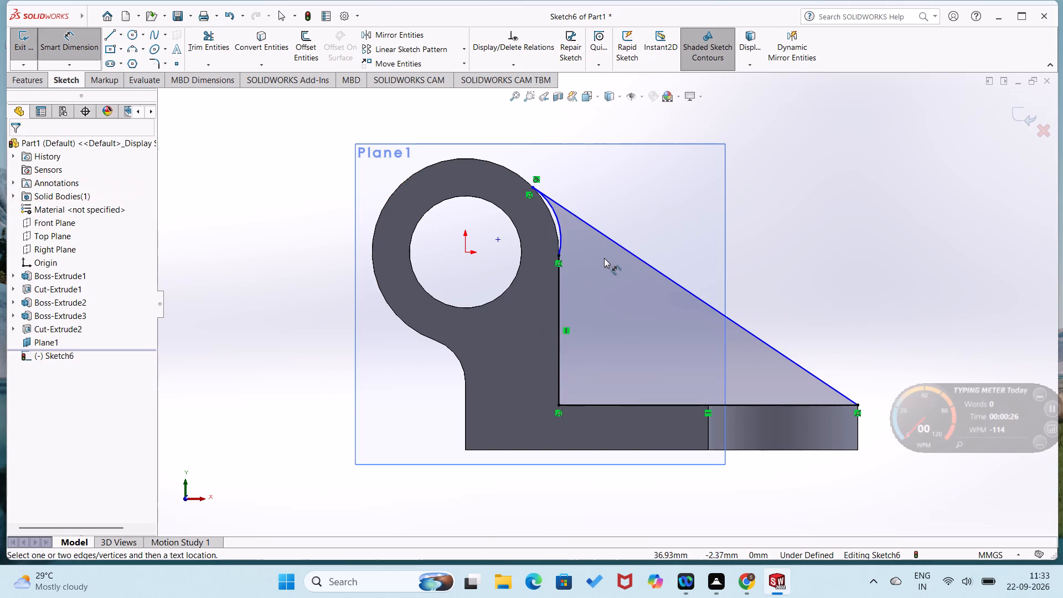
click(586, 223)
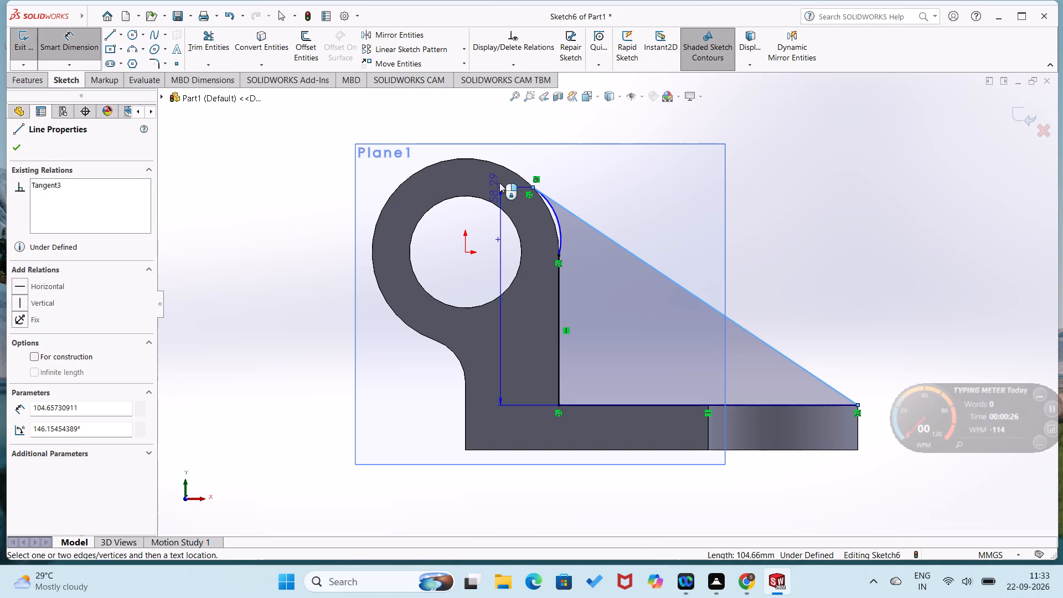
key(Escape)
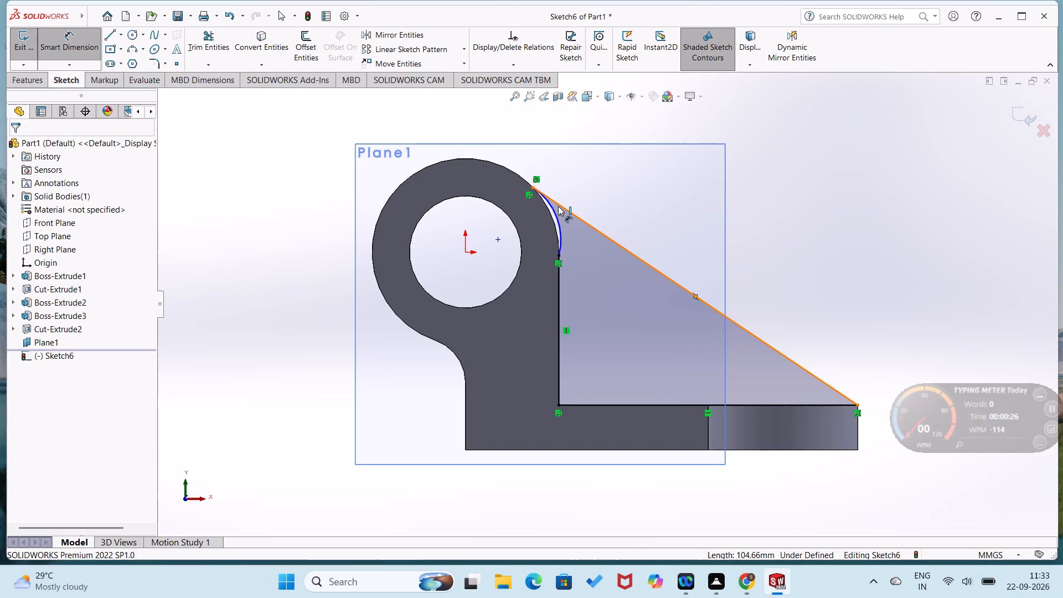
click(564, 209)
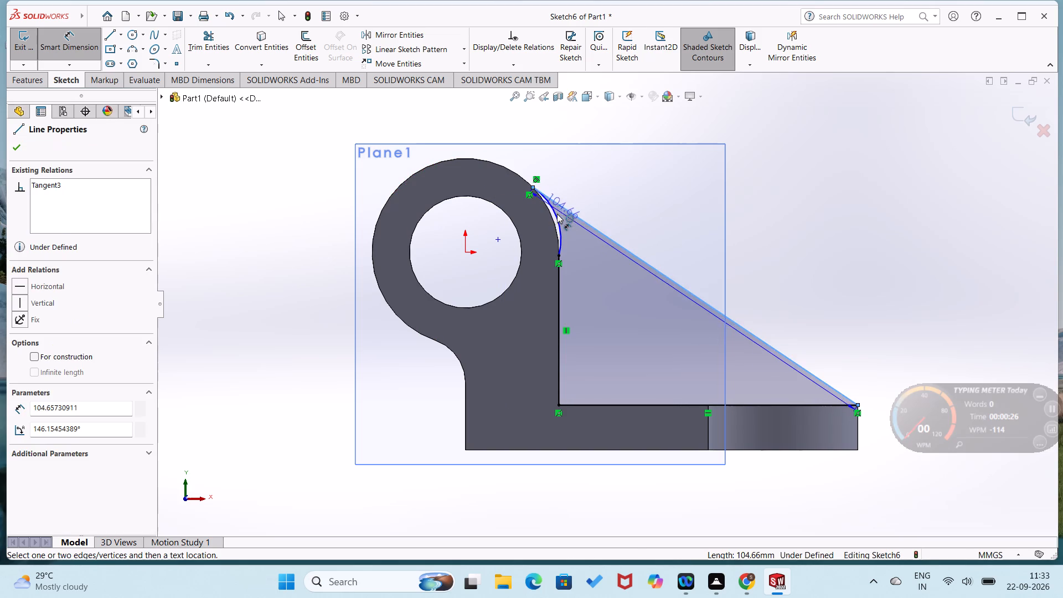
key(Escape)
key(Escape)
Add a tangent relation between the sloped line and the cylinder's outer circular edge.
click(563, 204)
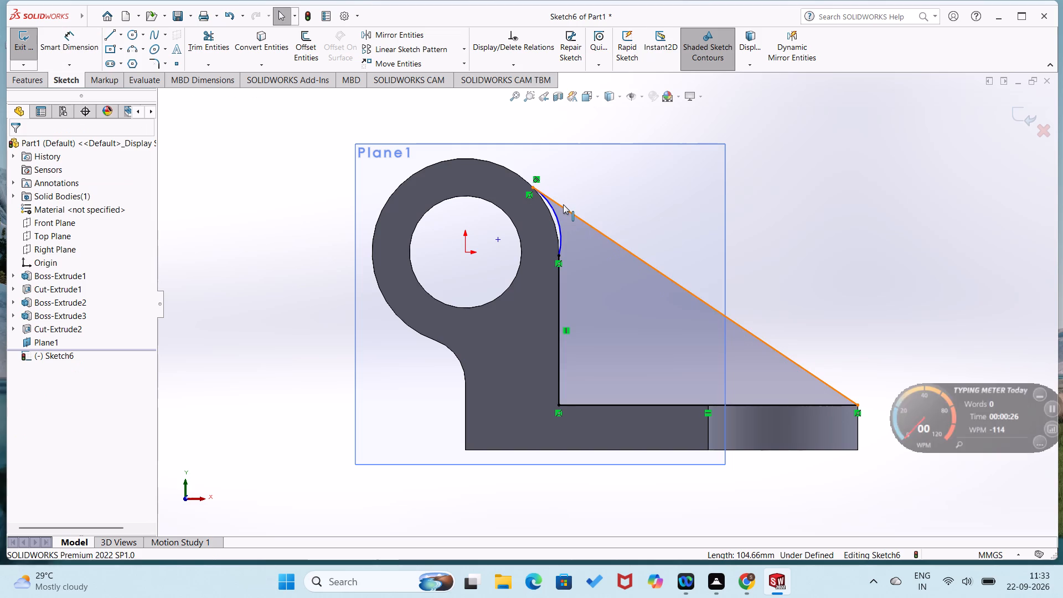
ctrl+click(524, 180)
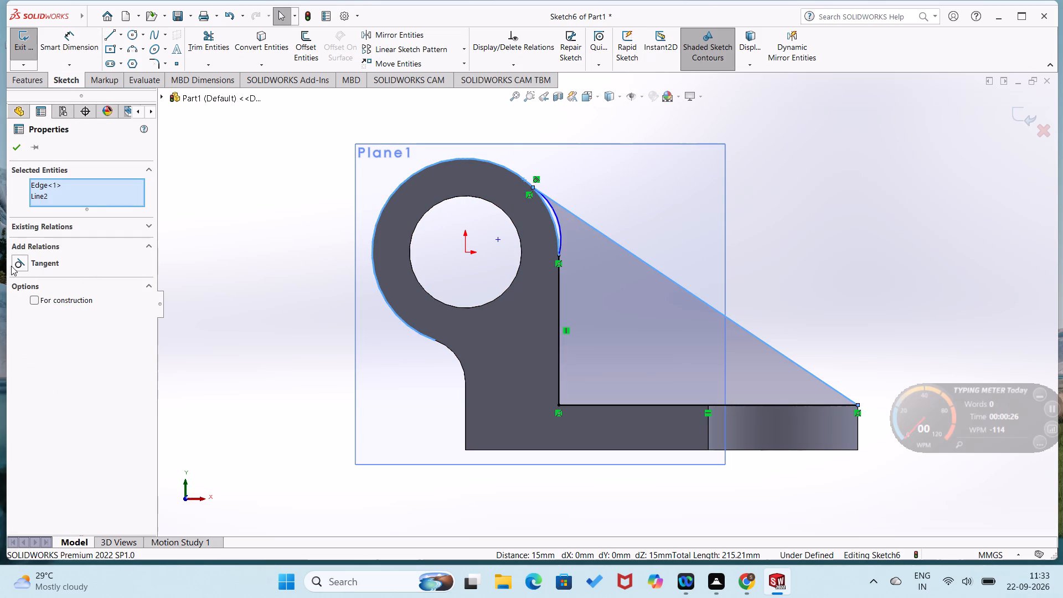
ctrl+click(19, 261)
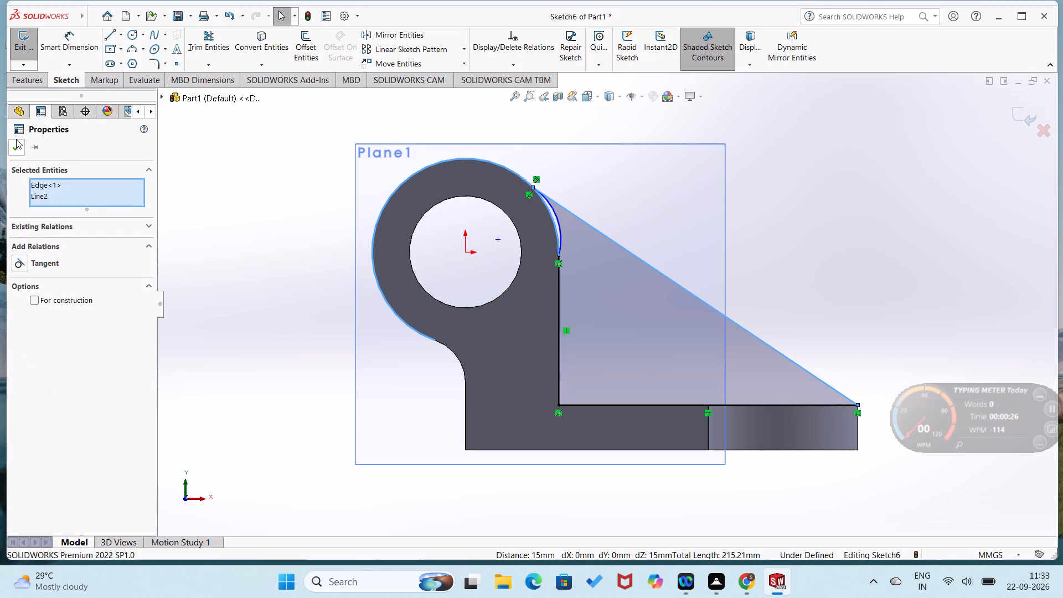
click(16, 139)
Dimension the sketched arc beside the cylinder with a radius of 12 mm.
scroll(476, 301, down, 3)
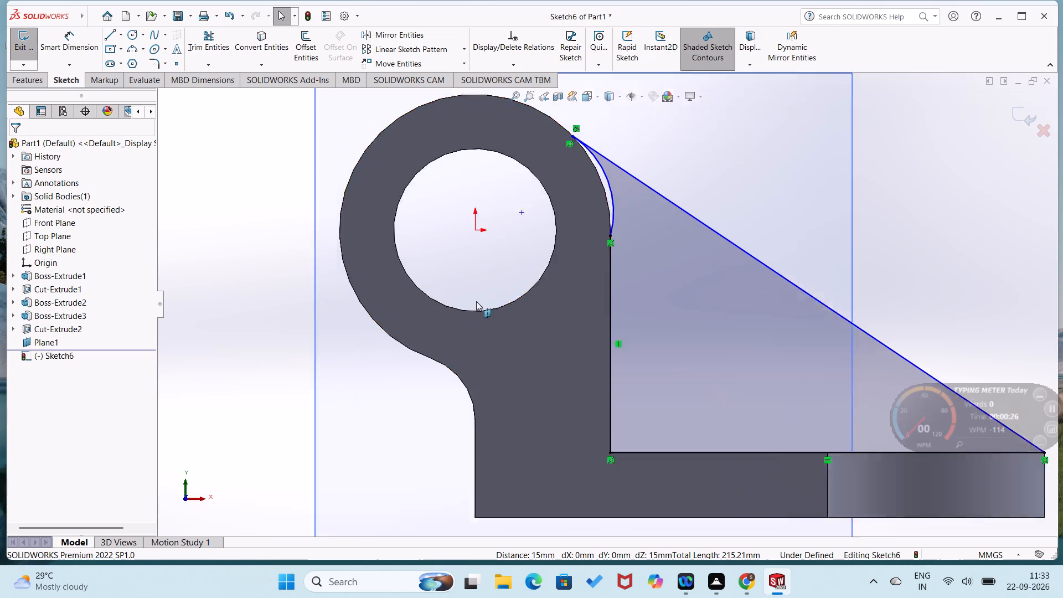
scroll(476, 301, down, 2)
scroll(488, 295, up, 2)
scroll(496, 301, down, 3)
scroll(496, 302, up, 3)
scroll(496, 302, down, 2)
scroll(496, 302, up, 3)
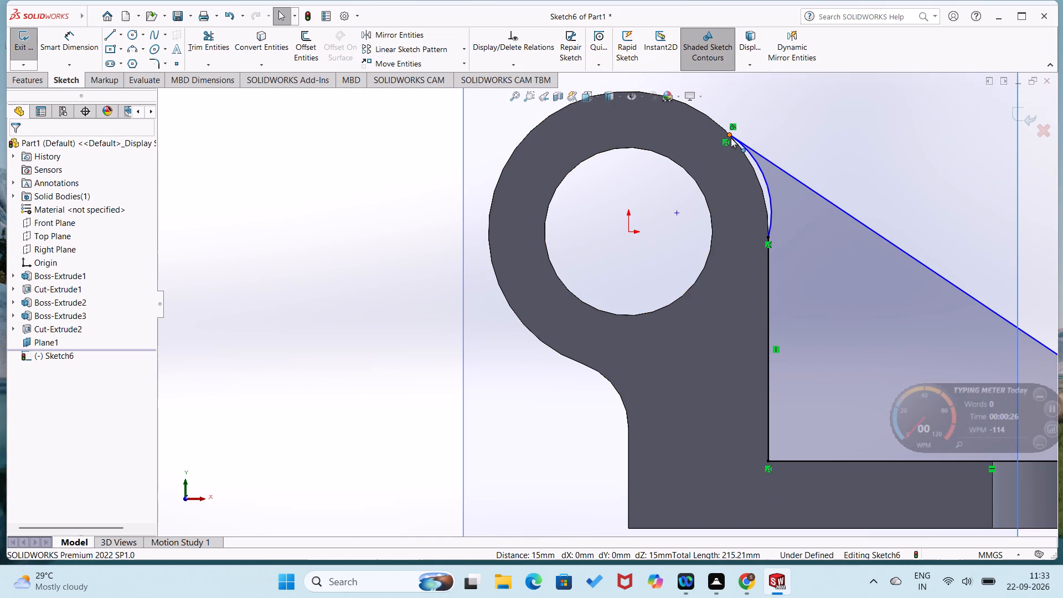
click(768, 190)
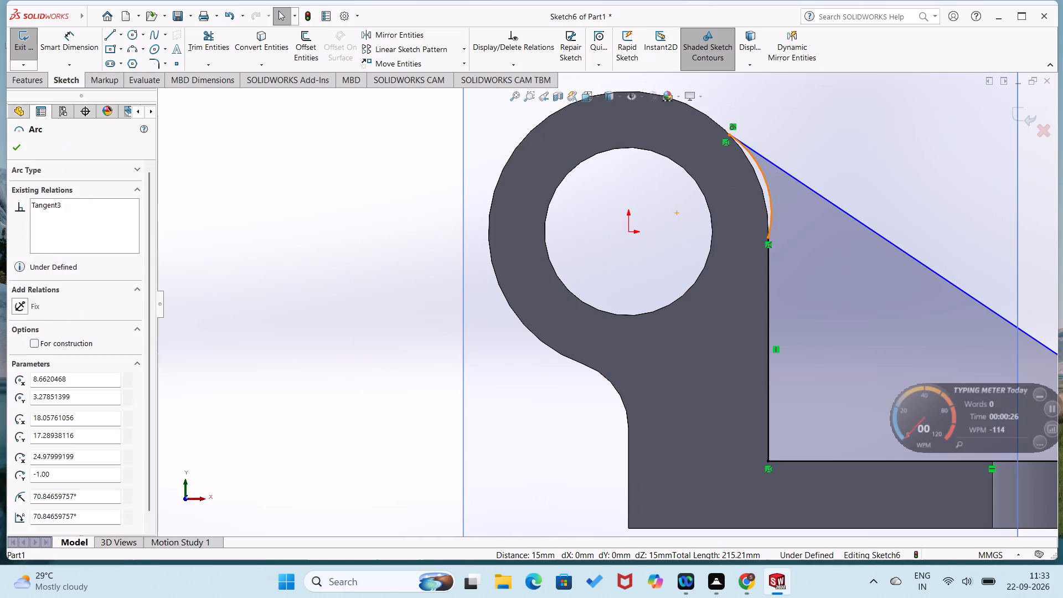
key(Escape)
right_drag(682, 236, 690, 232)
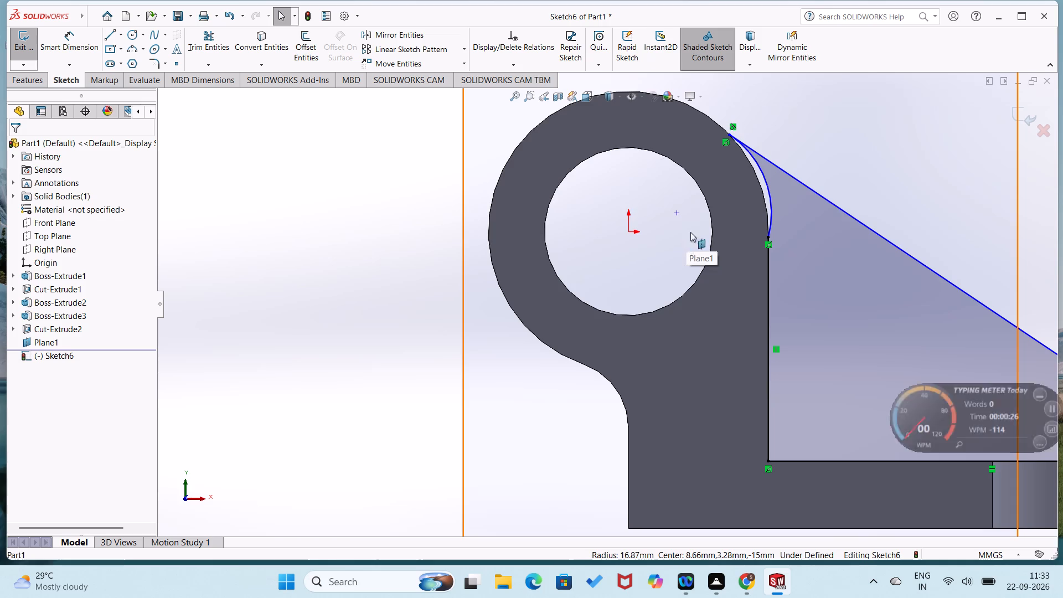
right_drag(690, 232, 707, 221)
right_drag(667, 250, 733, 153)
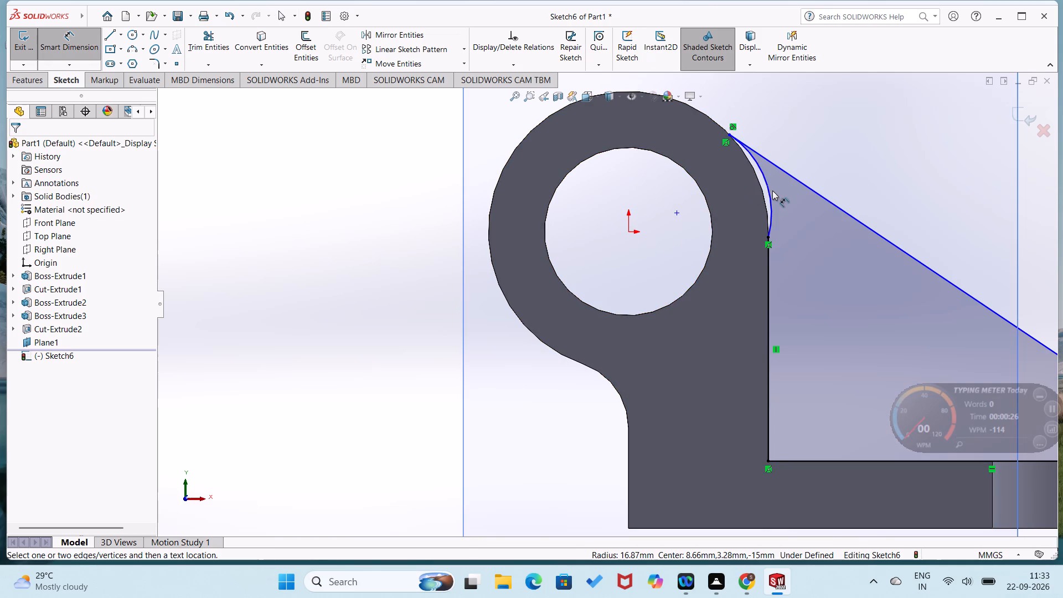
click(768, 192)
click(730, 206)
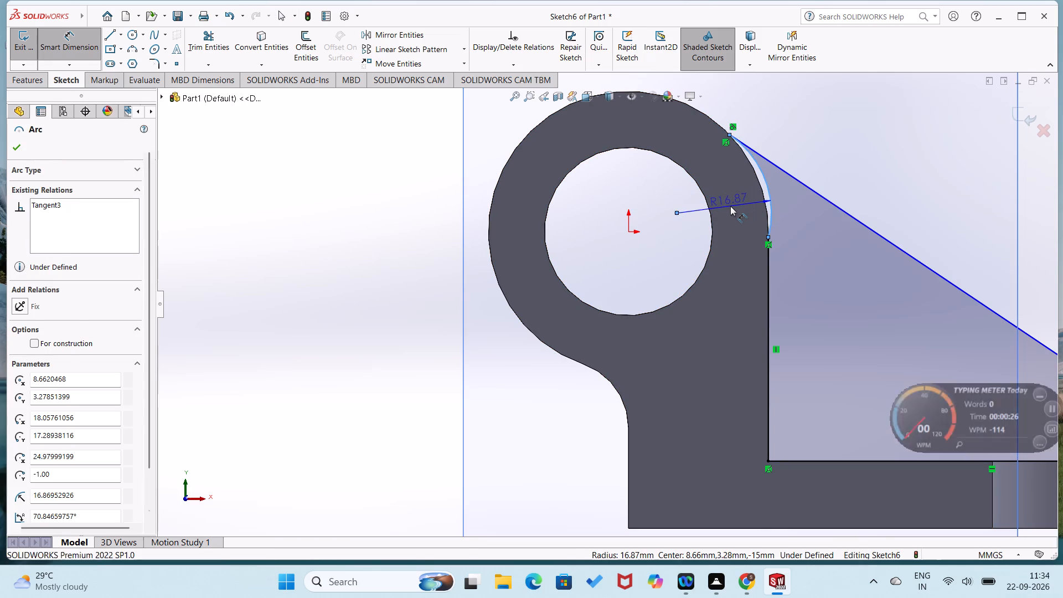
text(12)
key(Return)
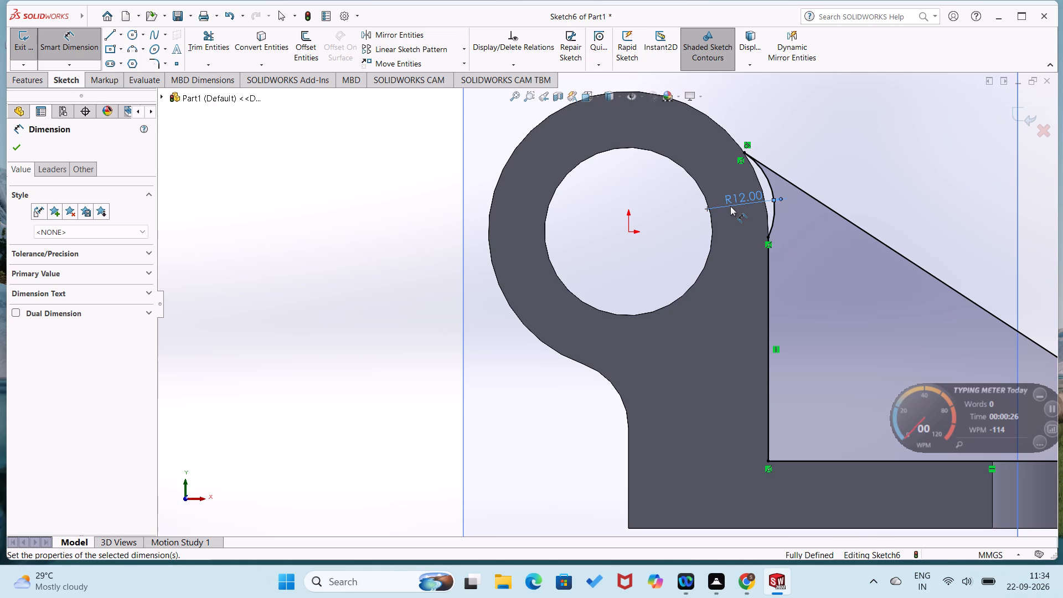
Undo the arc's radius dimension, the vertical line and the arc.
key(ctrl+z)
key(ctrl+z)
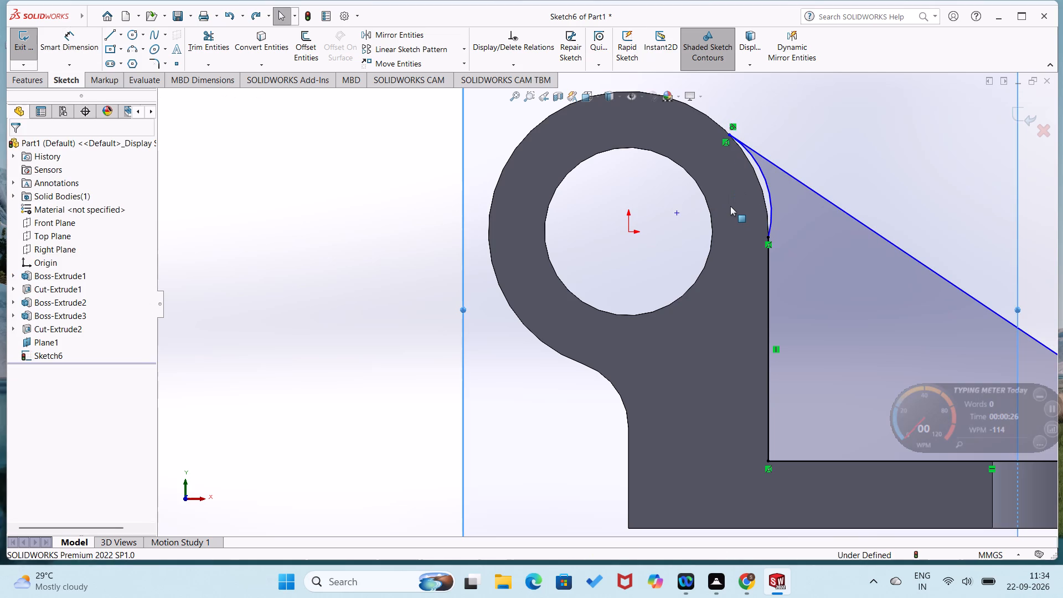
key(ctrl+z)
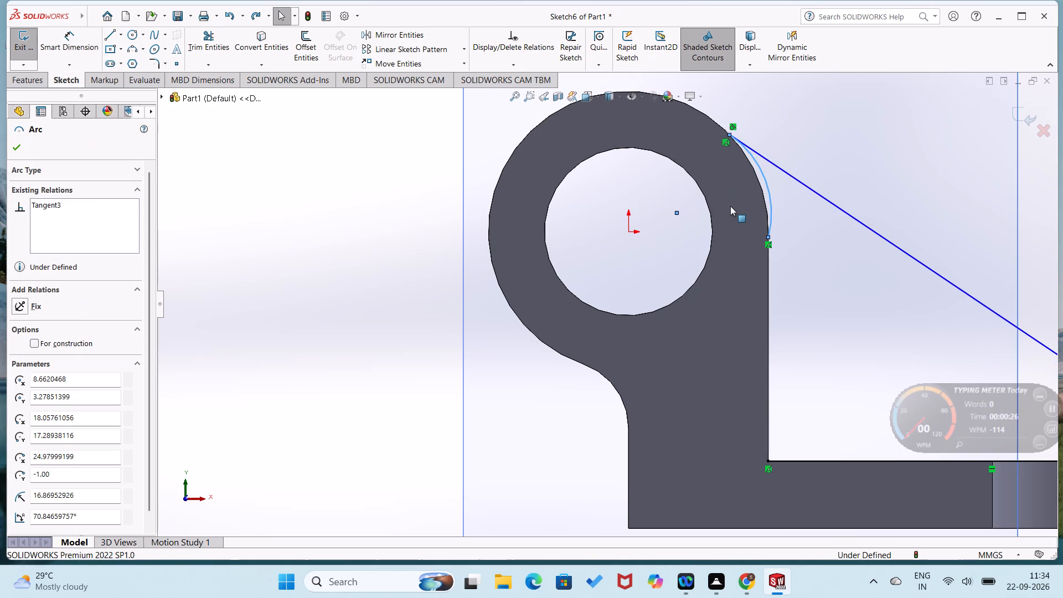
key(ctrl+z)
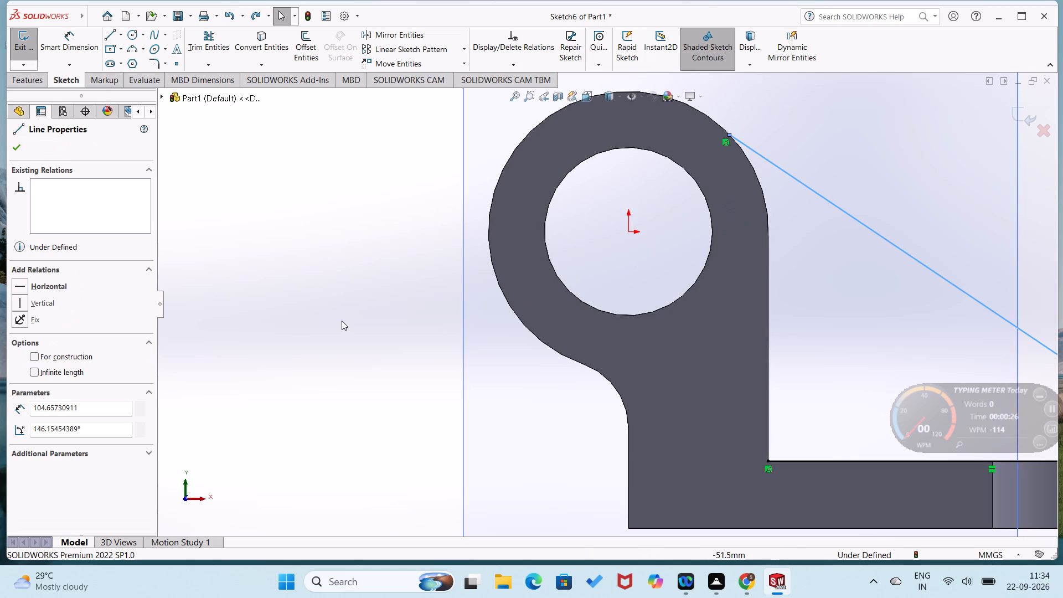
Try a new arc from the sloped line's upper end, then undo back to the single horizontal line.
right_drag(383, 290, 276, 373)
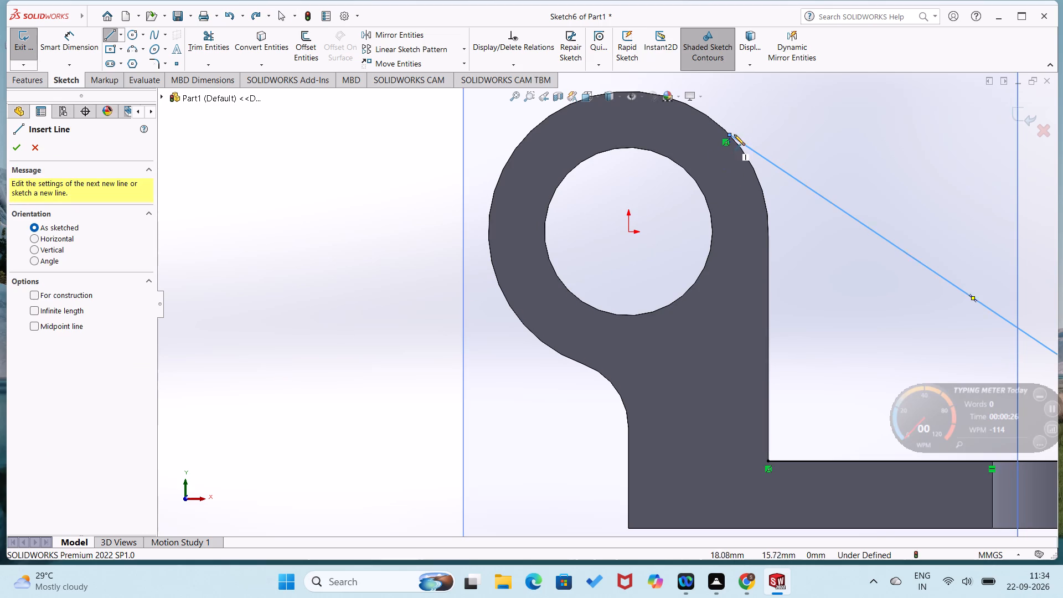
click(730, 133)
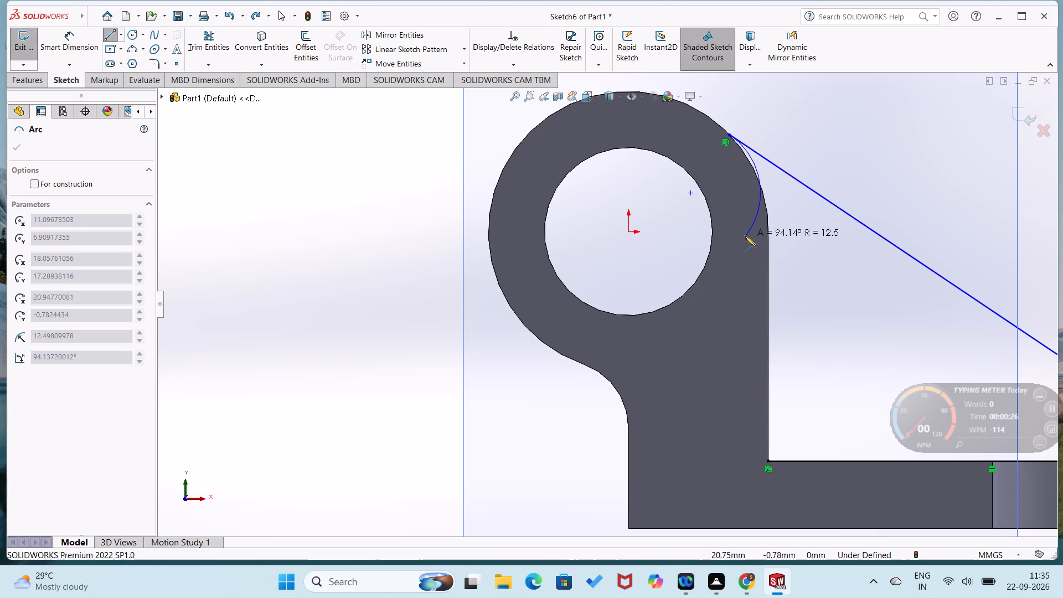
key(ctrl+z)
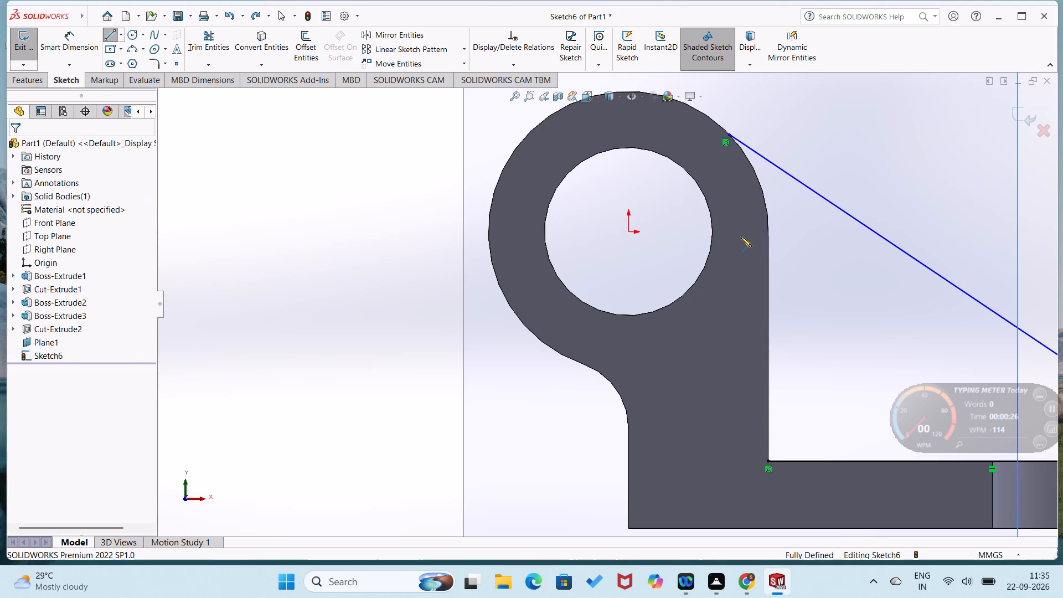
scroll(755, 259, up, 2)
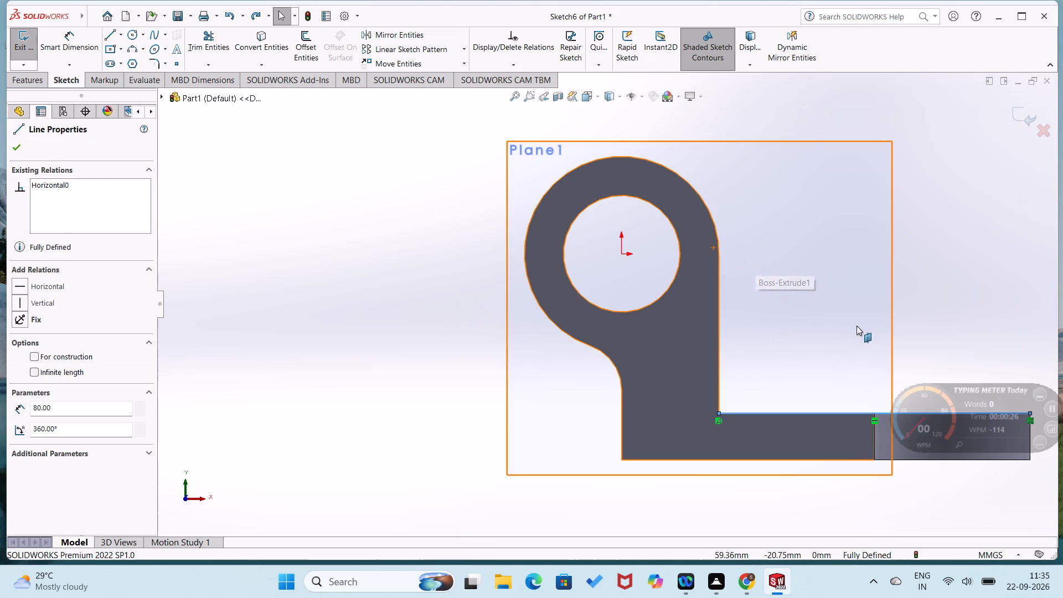
Sketch the closed rib outline: a sloped line about 108 mm from the flange's outer top corner to the cylinder, an arc, and a vertical line to the base.
right_drag(856, 324, 732, 356)
scroll(946, 383, up, 2)
scroll(922, 318, down, 1)
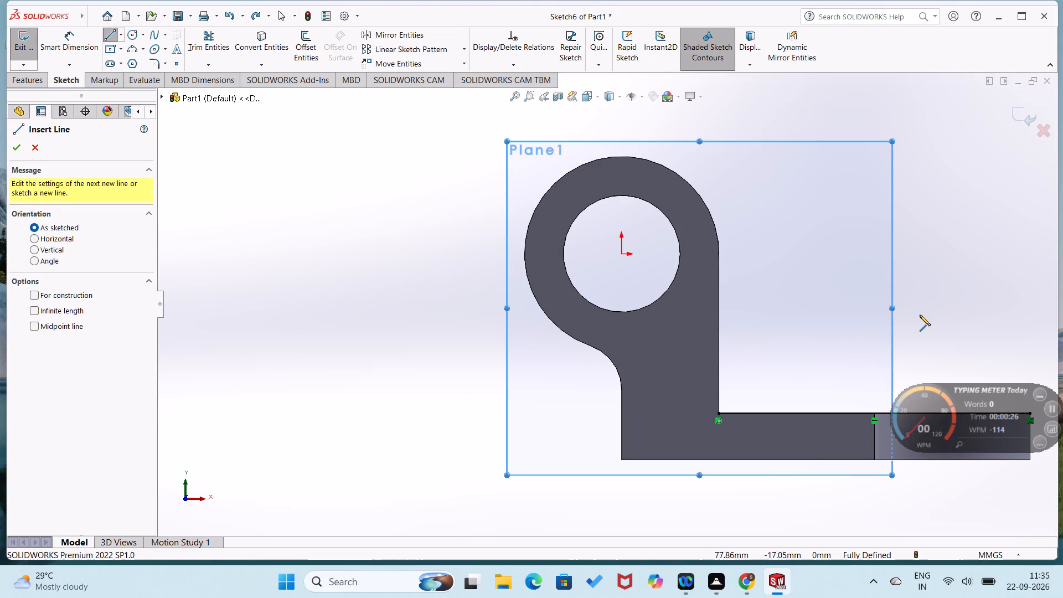
scroll(920, 315, down, 1)
scroll(902, 323, up, 1)
scroll(890, 331, down, 2)
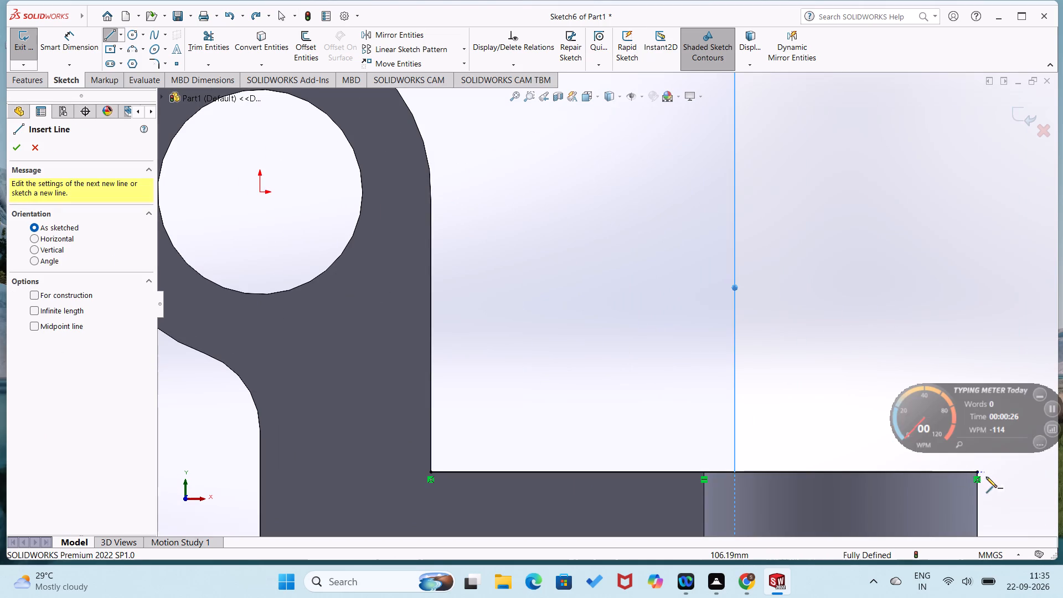
click(976, 470)
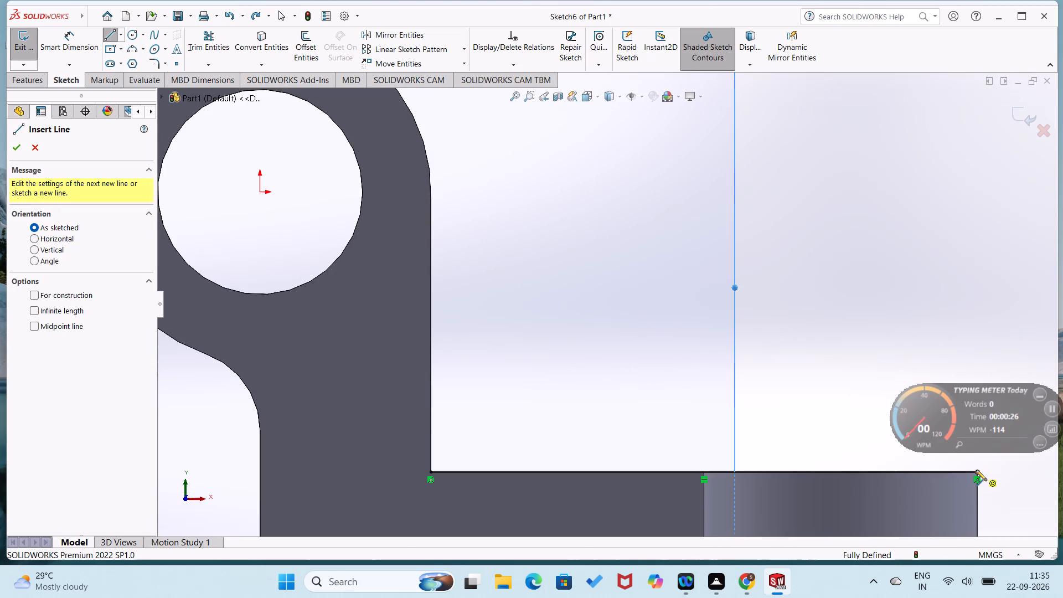
scroll(650, 251, up, 2)
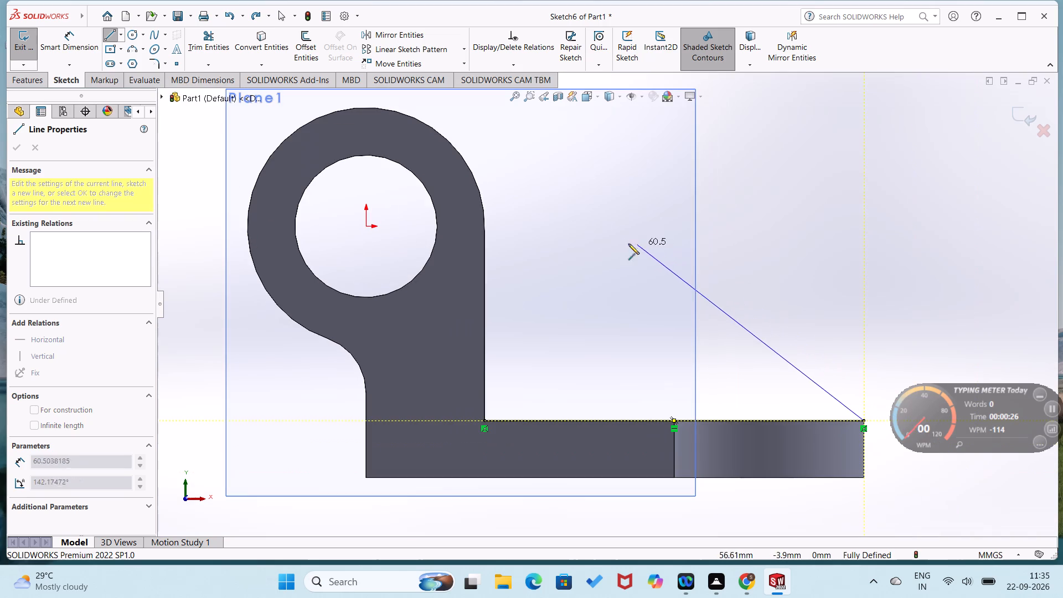
click(440, 133)
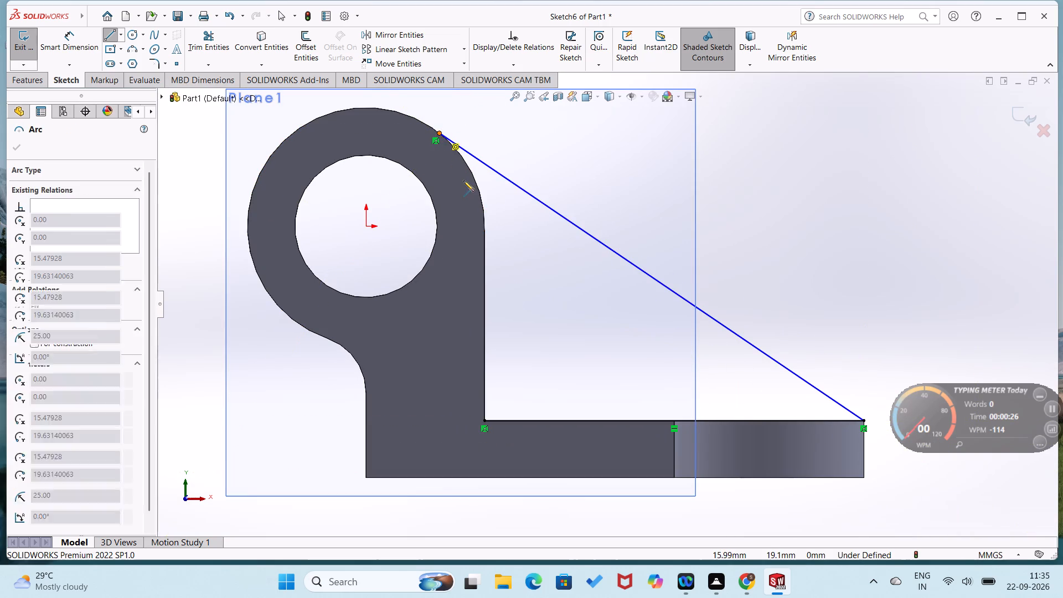
click(484, 227)
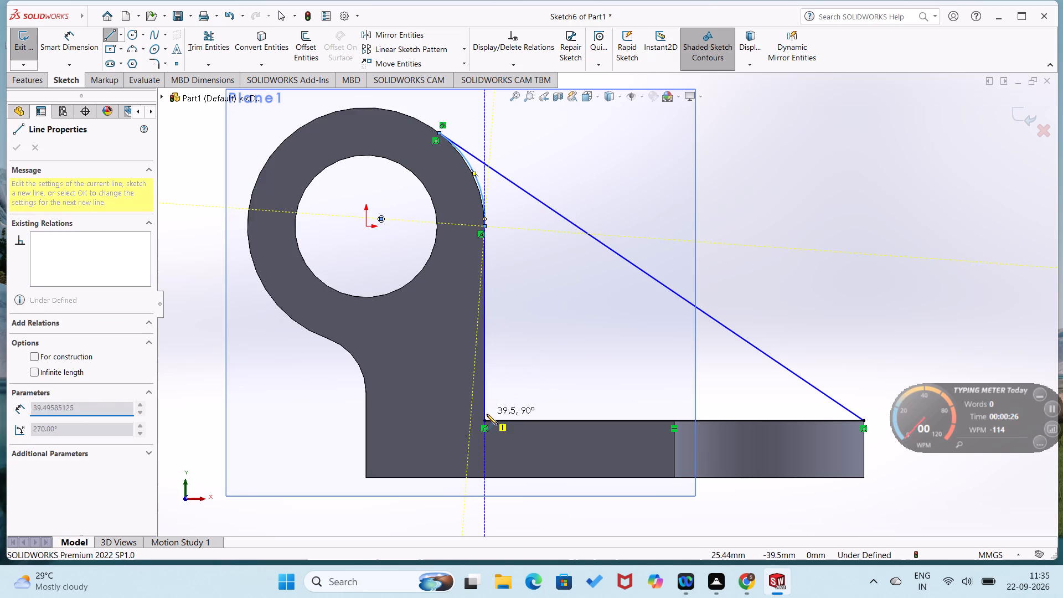
click(484, 422)
Dimension the rib sketch's vertical line beside the cylinder support at 40 mm.
right_drag(492, 369, 556, 245)
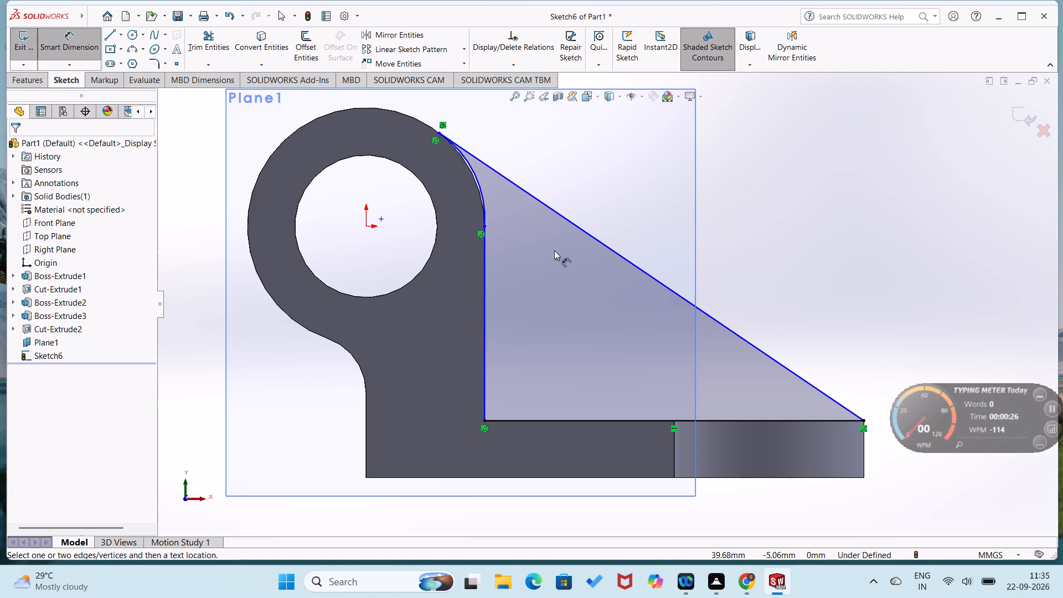
click(484, 349)
click(458, 348)
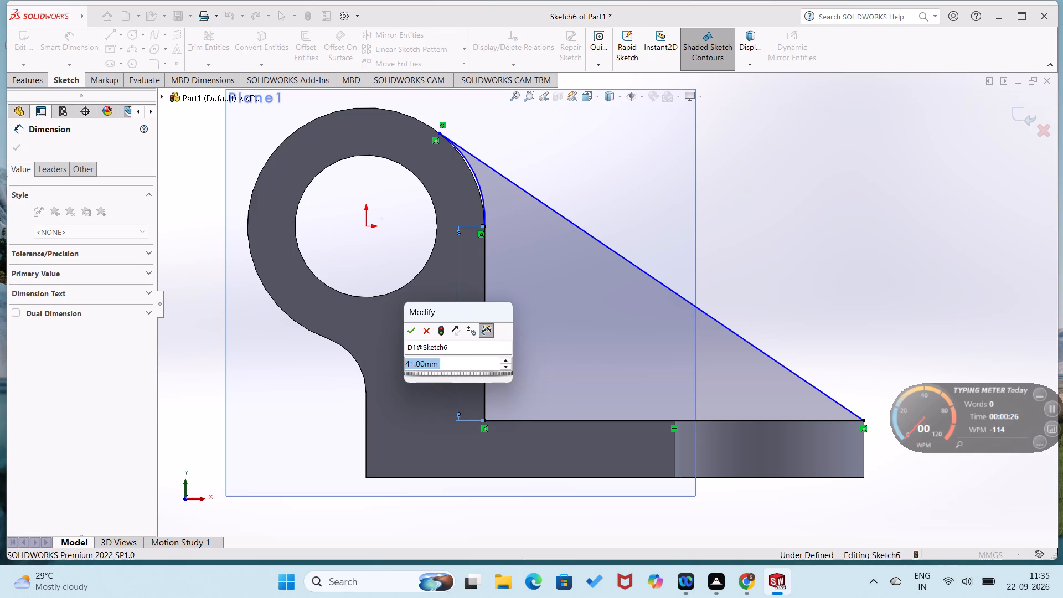
text(40)
key(Return)
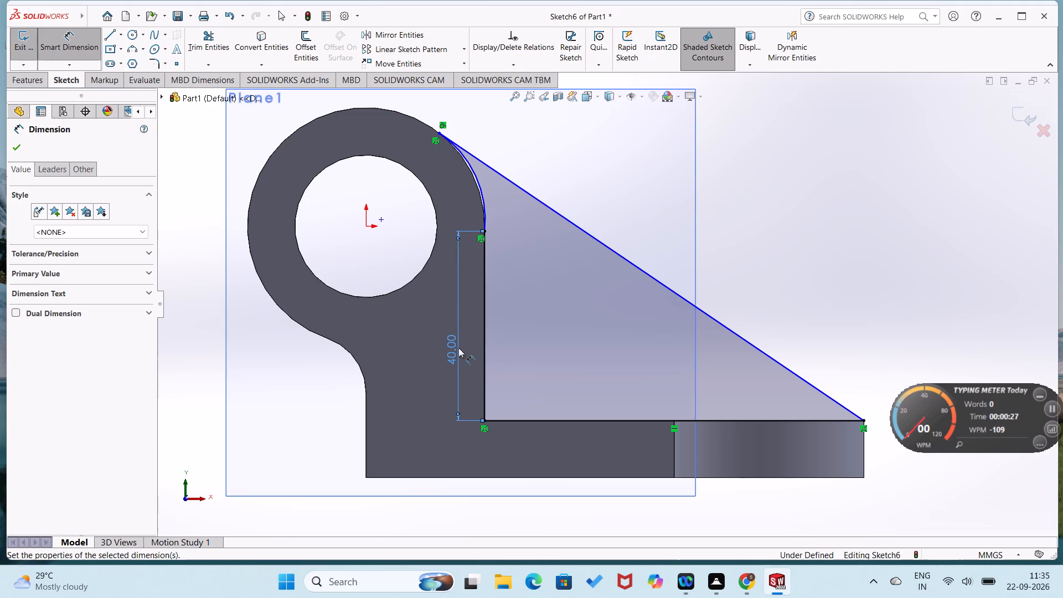
Set the rib sketch's vertical line length to 42 mm.
double_click(458, 348)
text(42)
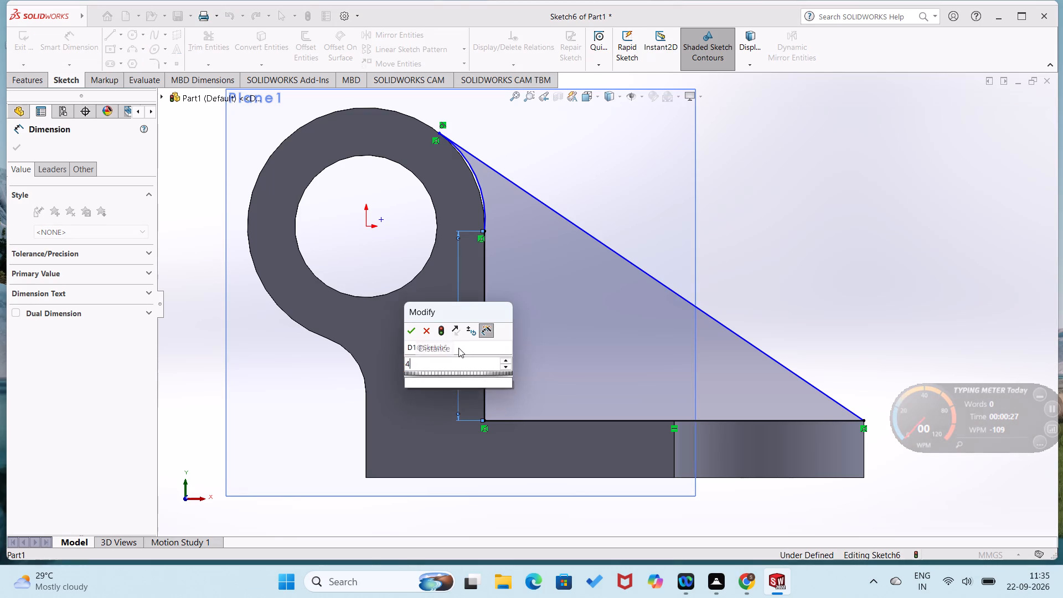
key(Return)
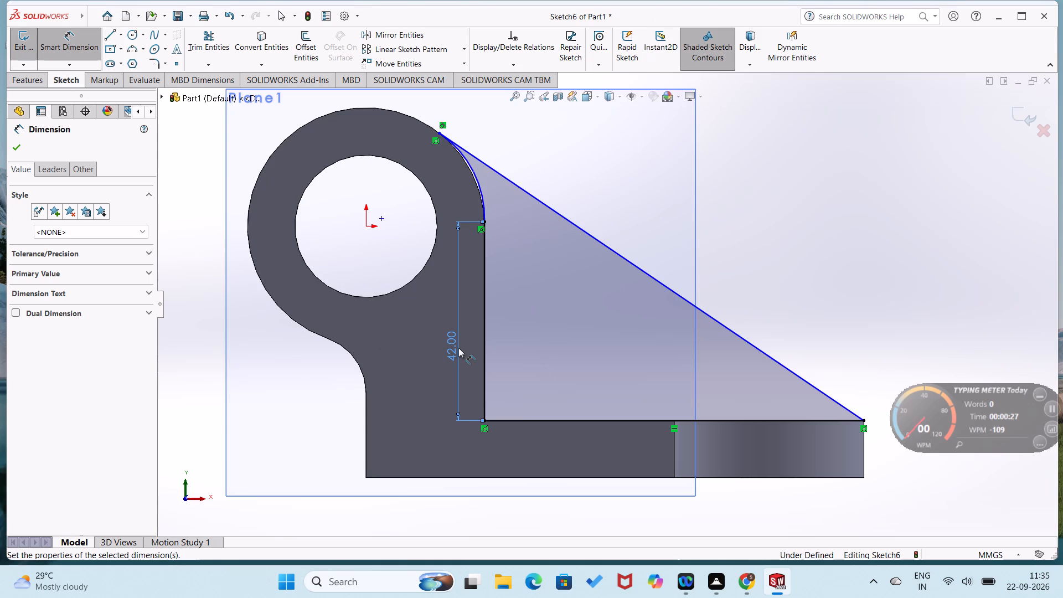
Dimension the rib sketch's sloped line between cylinder and flange at 109 mm.
click(622, 255)
click(638, 238)
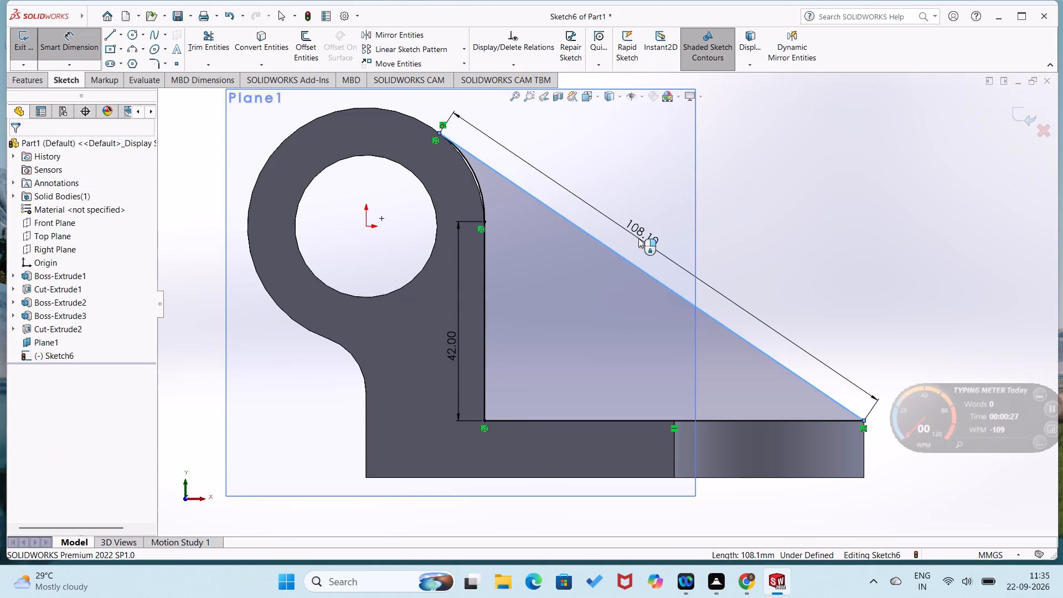
text(109)
key(Return)
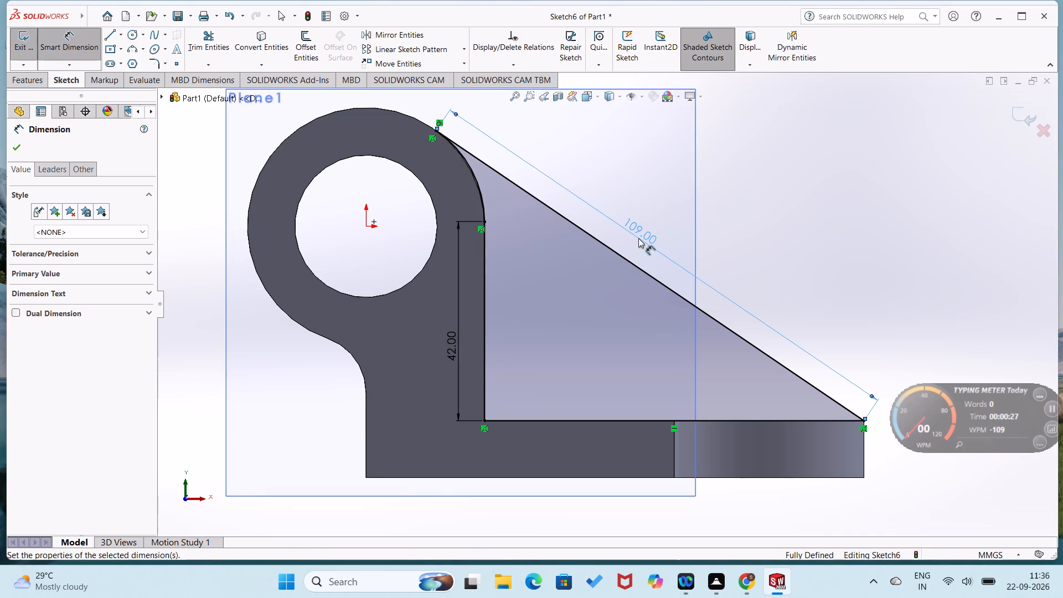
Set the rib sketch's sloped line length to 110 mm and finish dimensioning.
click(638, 238)
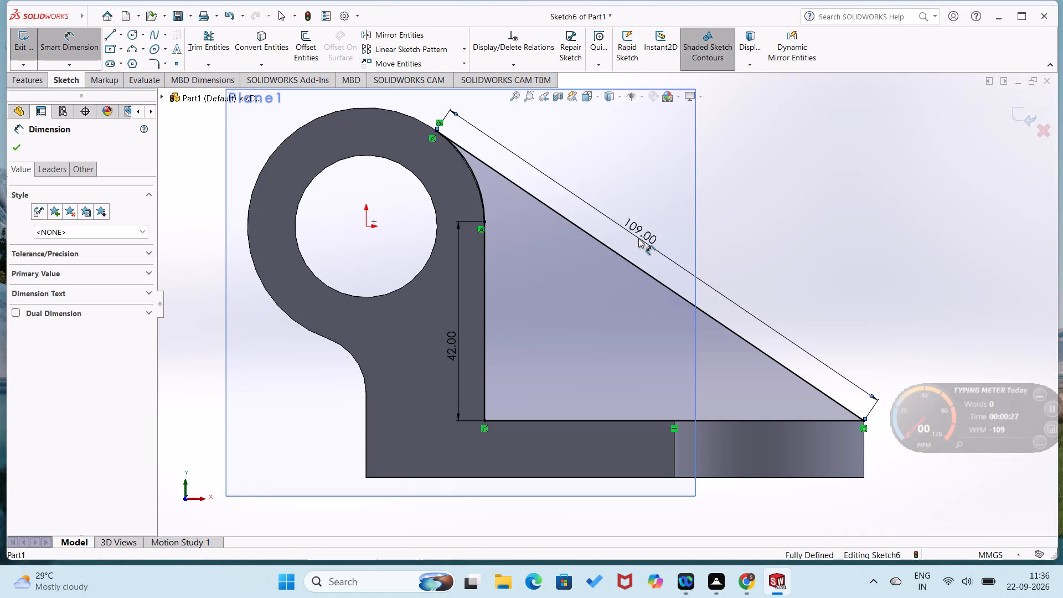
click(638, 238)
text(110)
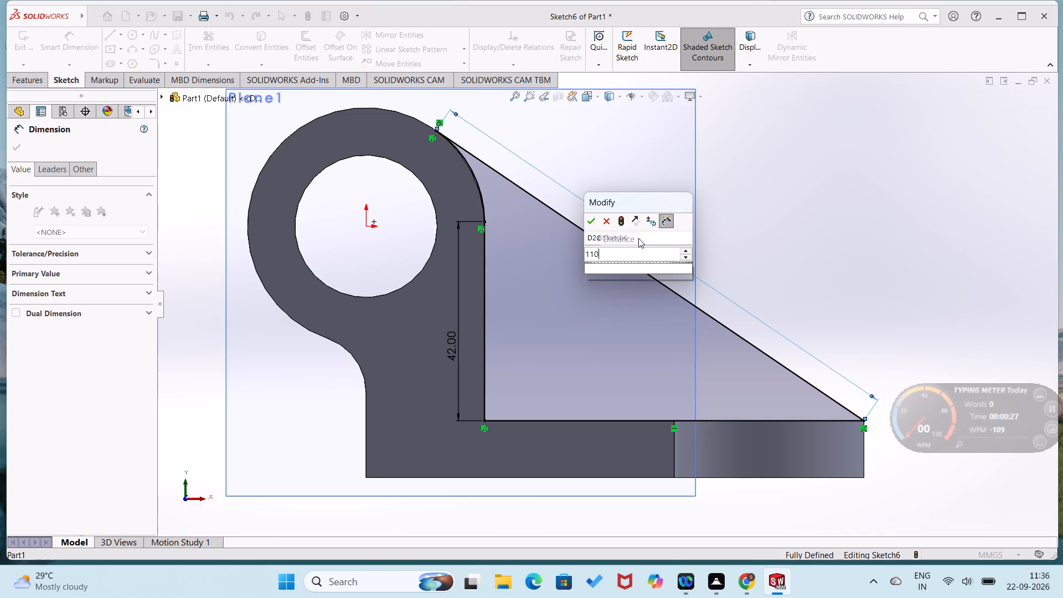
key(Return)
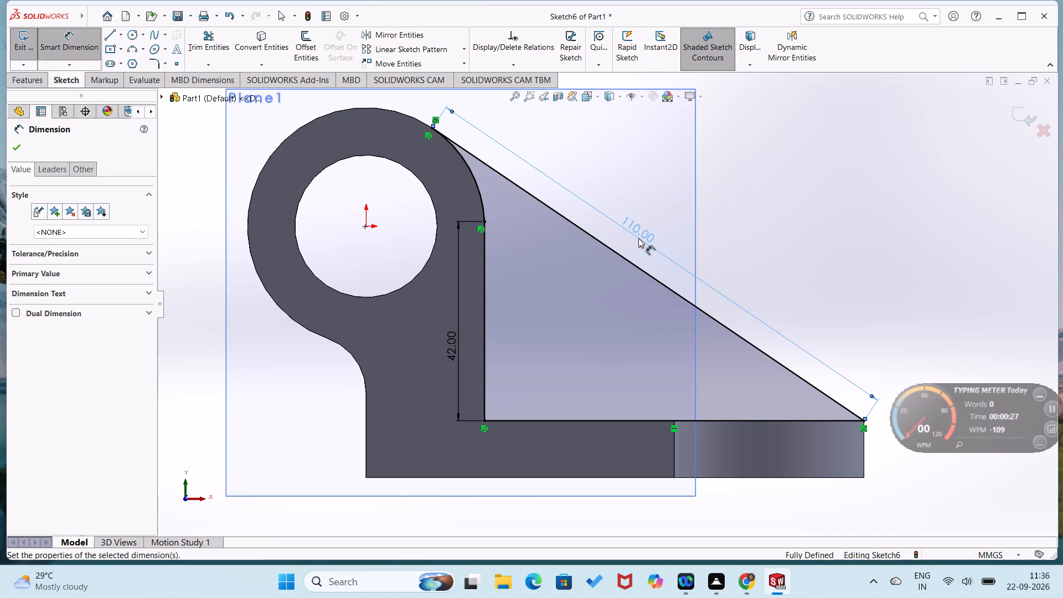
click(696, 210)
middle_drag(708, 214, 665, 259)
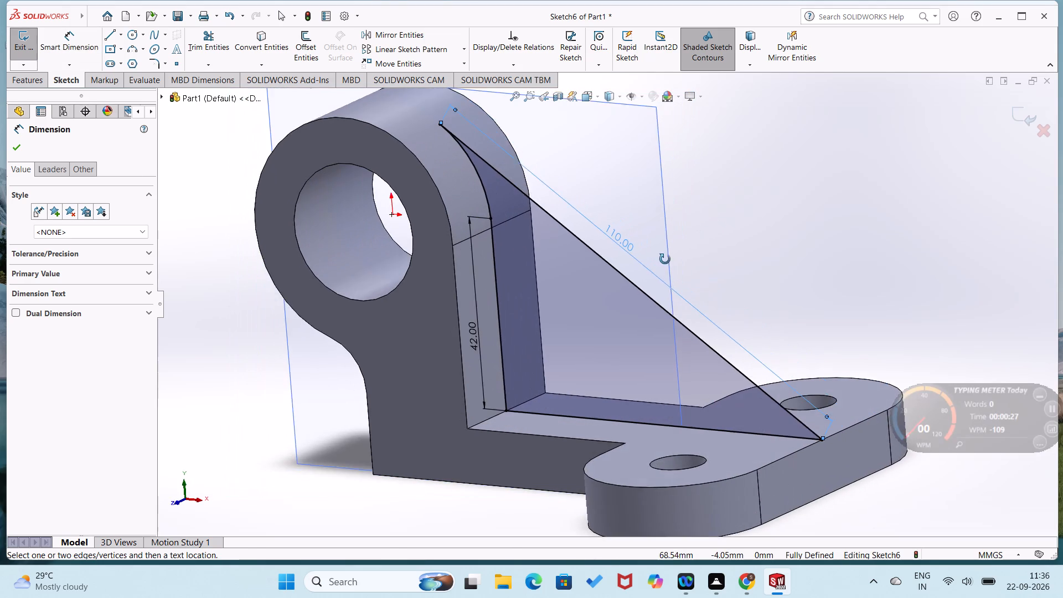
middle_drag(665, 259, 661, 262)
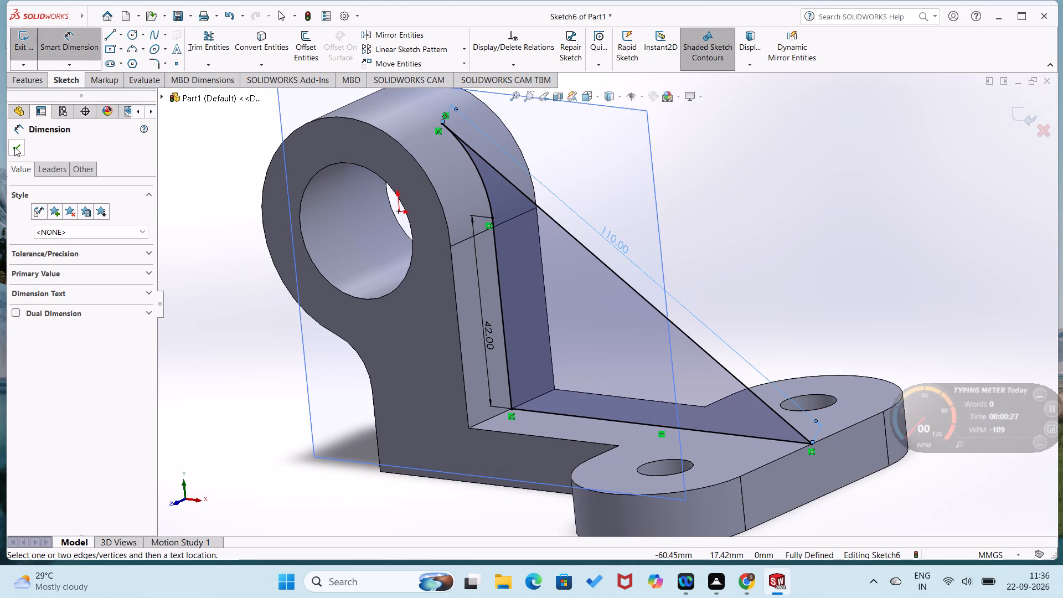
click(14, 147)
Extrude the rib profile as a boss, Mid Plane, 10 mm thick, merged with the existing body.
click(23, 88)
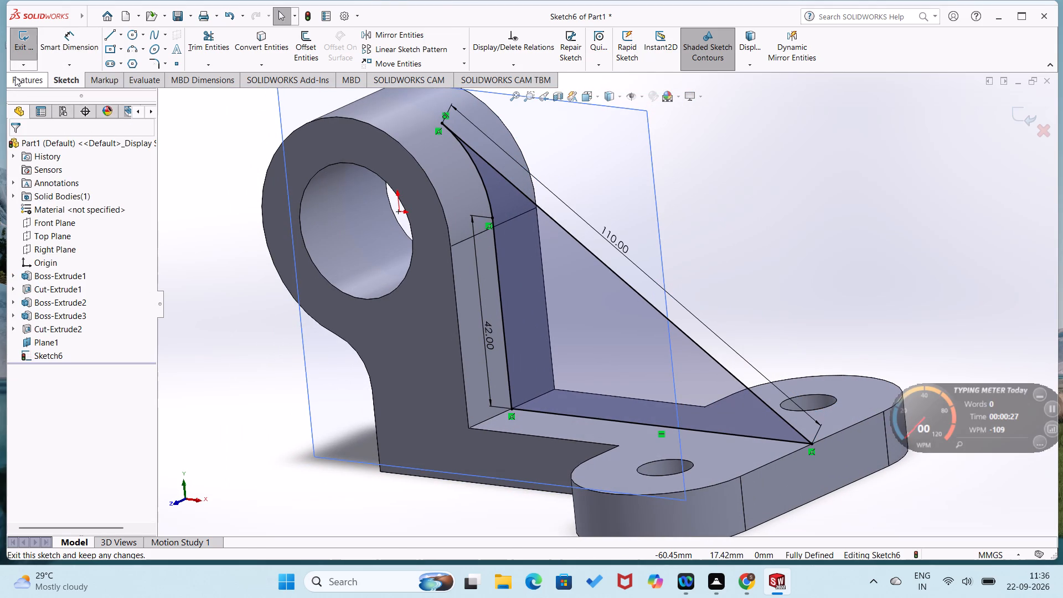
click(15, 77)
click(30, 53)
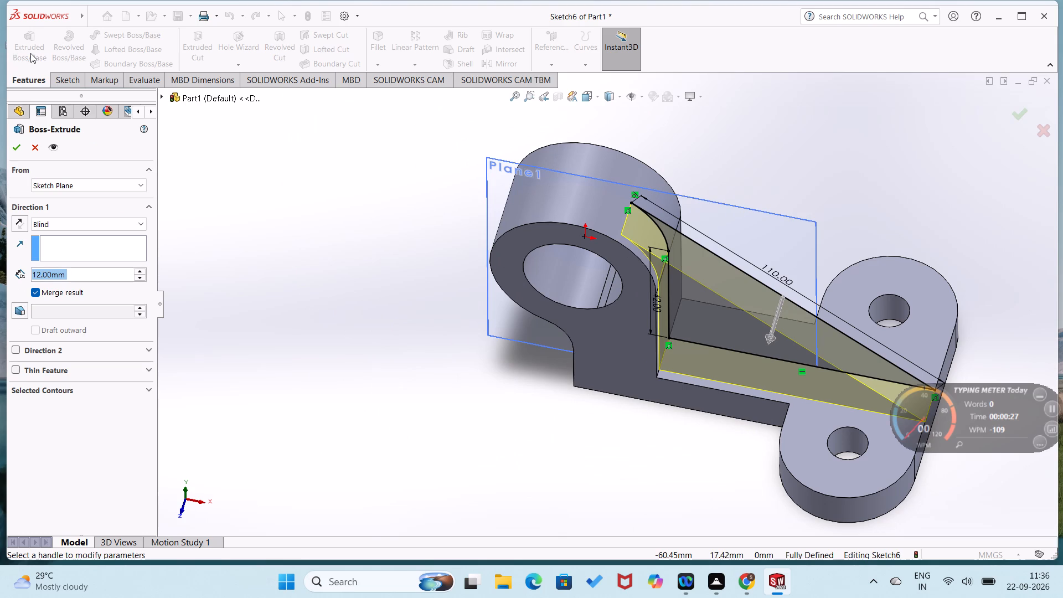
click(141, 223)
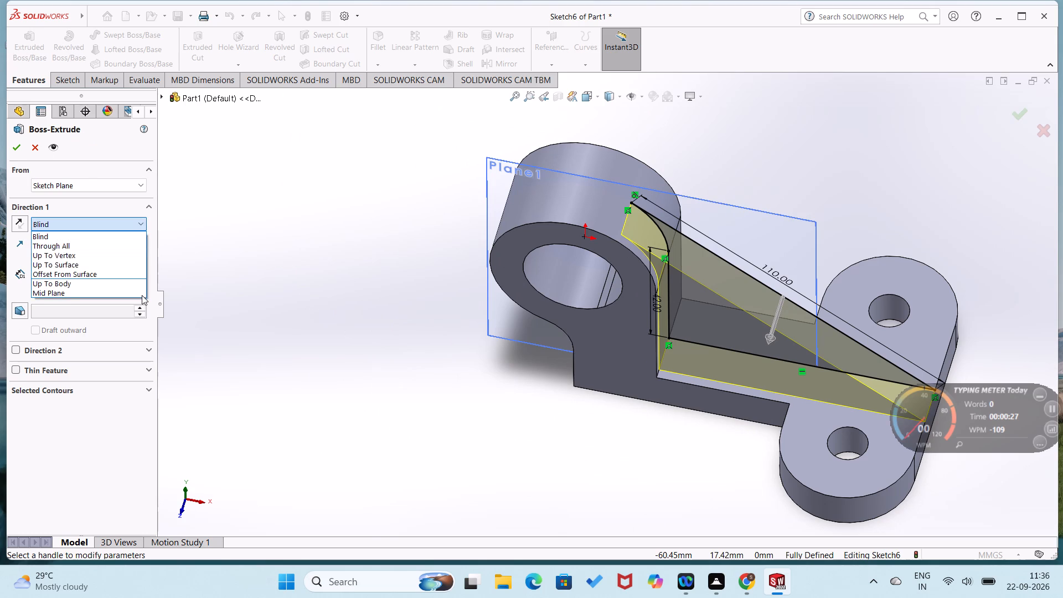
click(142, 295)
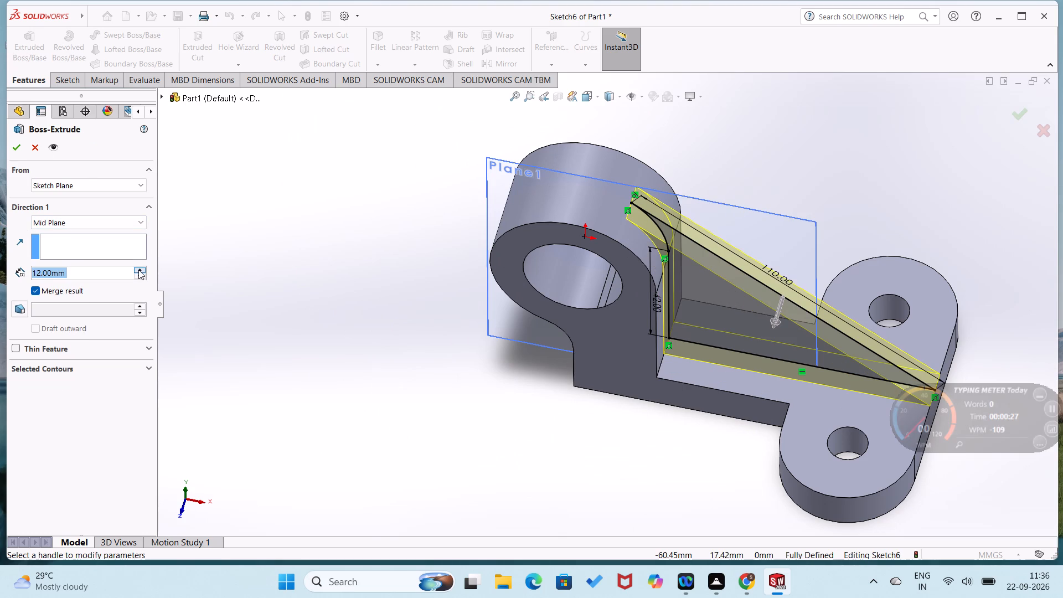
text(10)
key(Return)
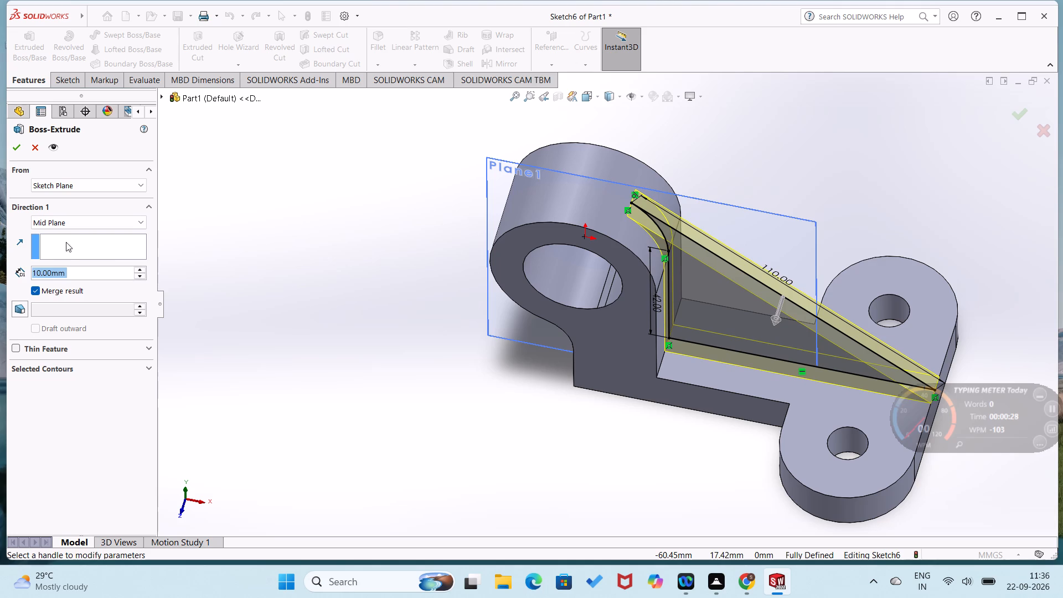
click(19, 149)
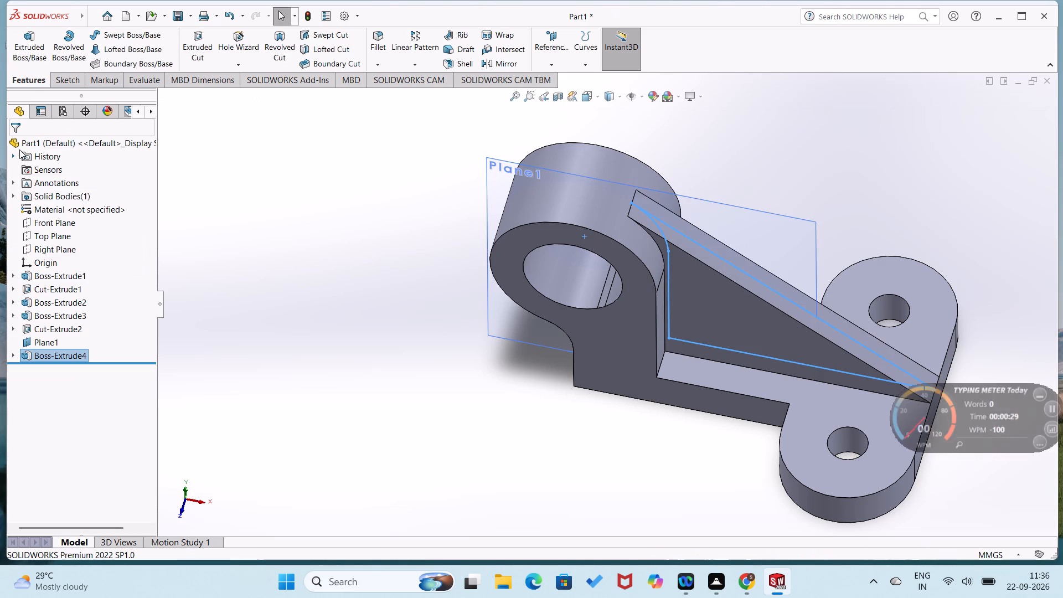
Examine the part with its rib from several angles, including the isometric, right, top, front and back views.
click(322, 261)
middle_drag(375, 333, 378, 284)
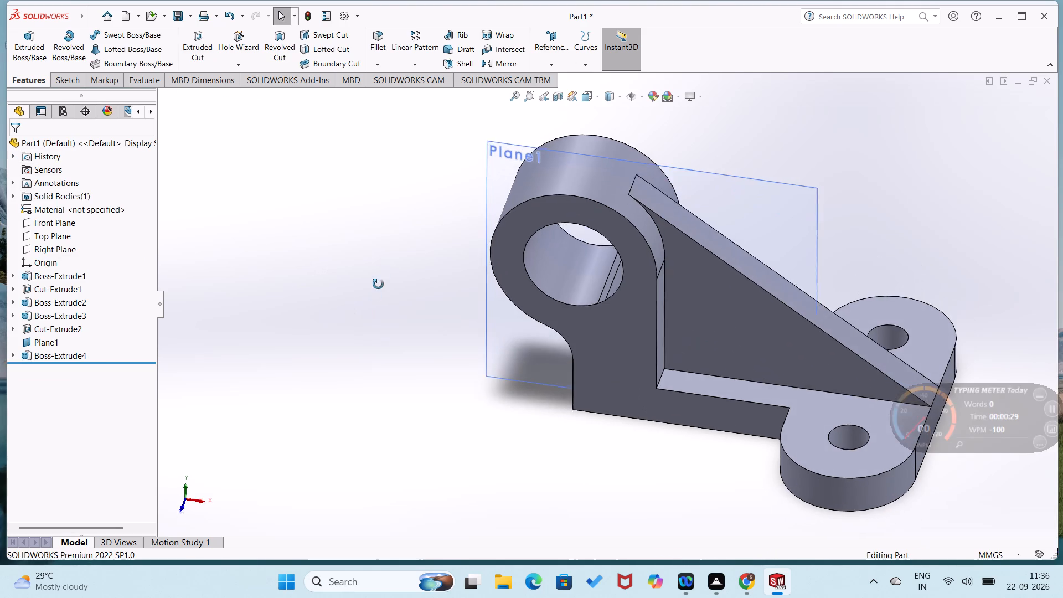
middle_drag(378, 284, 329, 284)
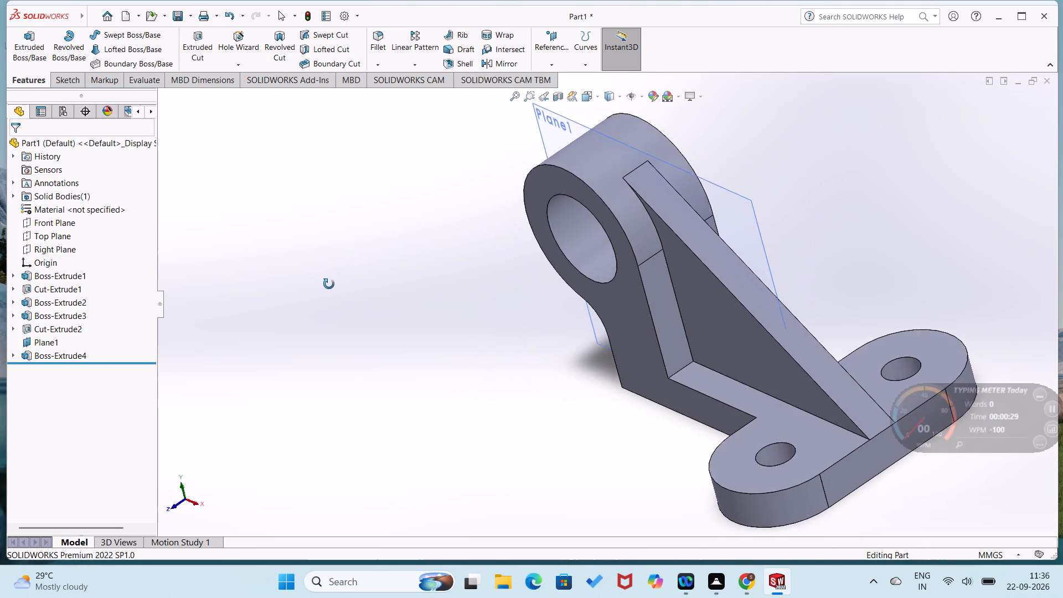
middle_drag(329, 284, 328, 285)
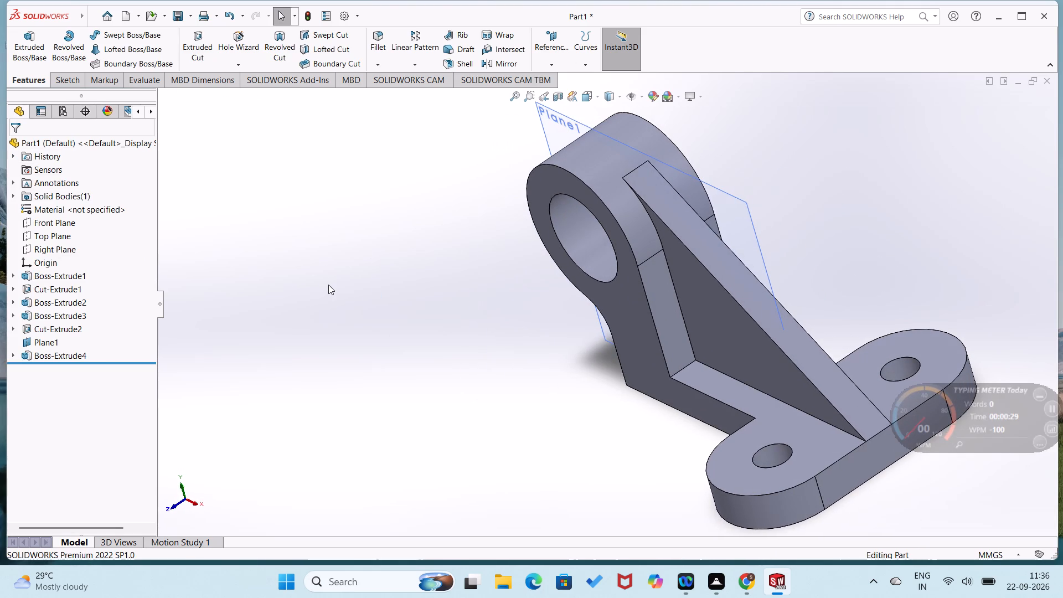
key(ctrl+7)
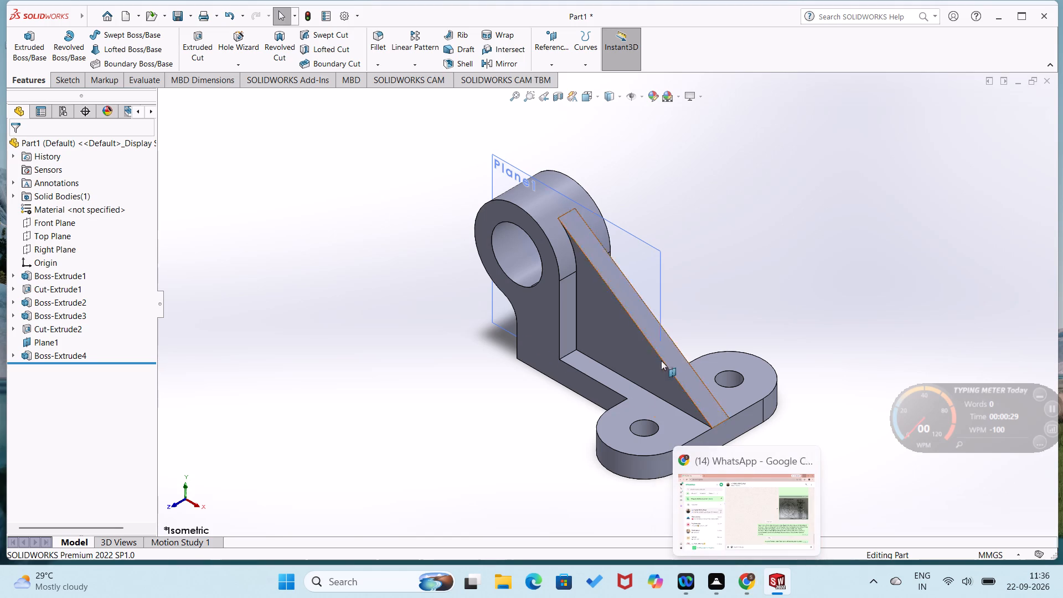
click(395, 316)
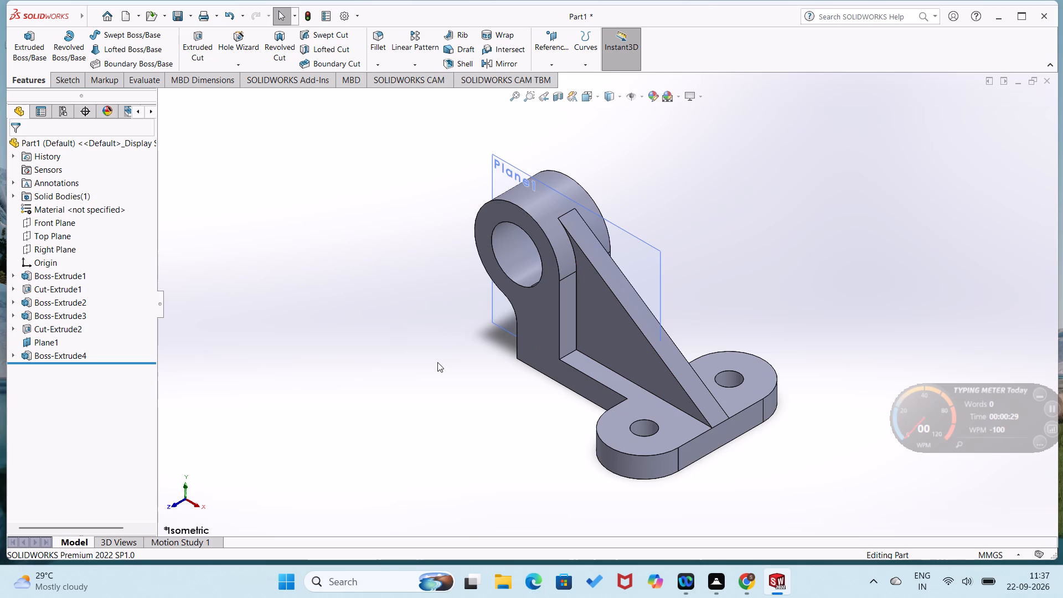
middle_drag(452, 389, 692, 475)
key(ctrl+1)
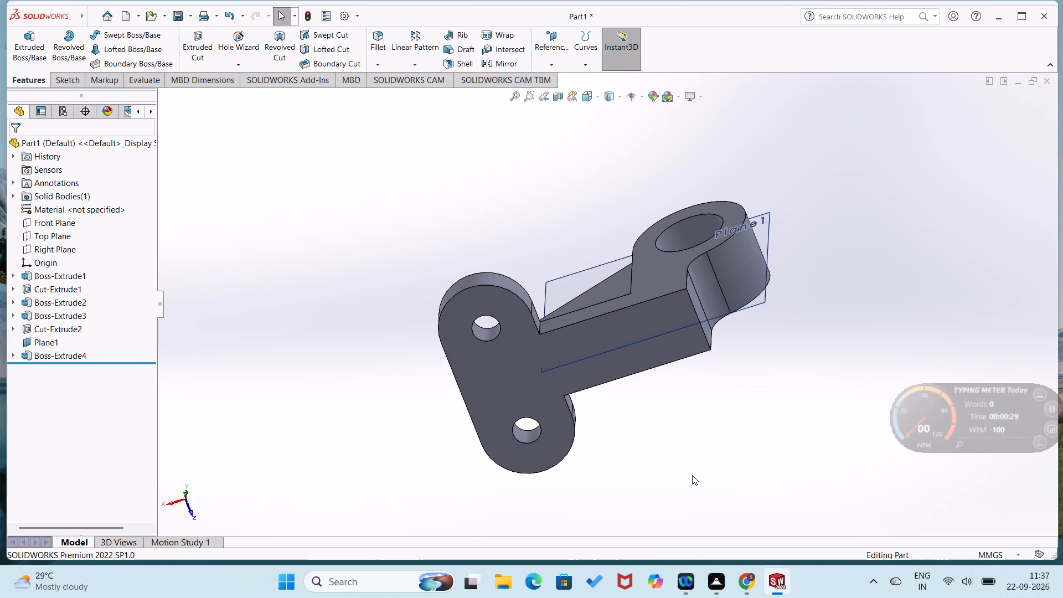
key(ctrl+2)
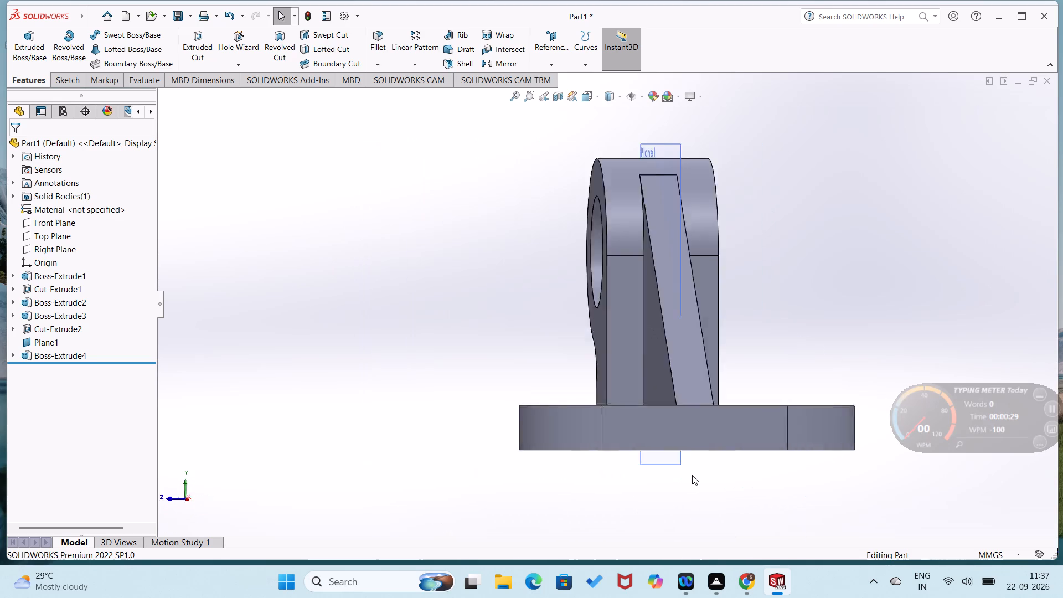
key(ctrl+4)
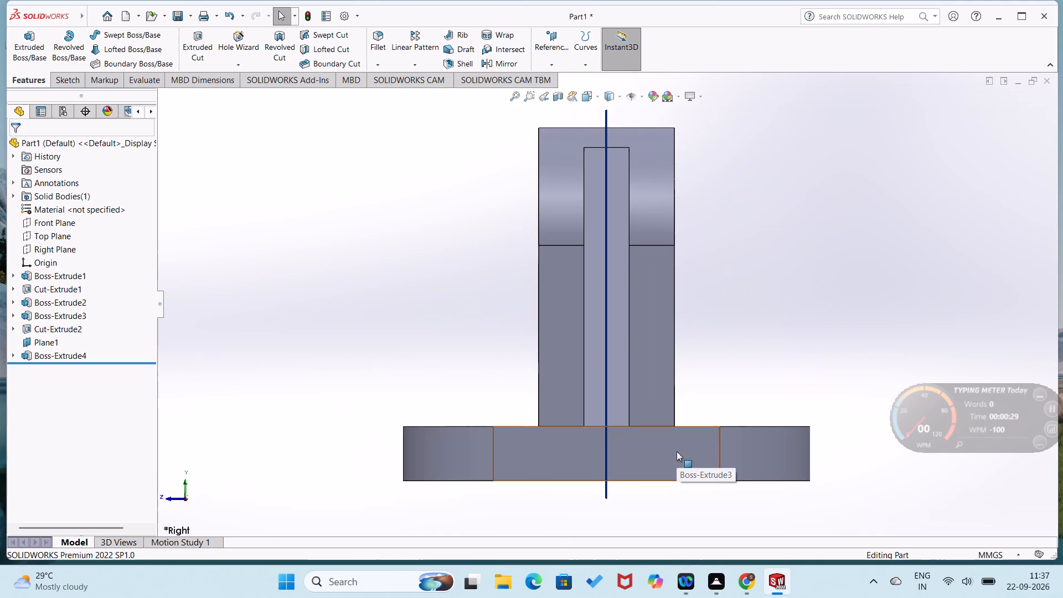
key(ctrl+5)
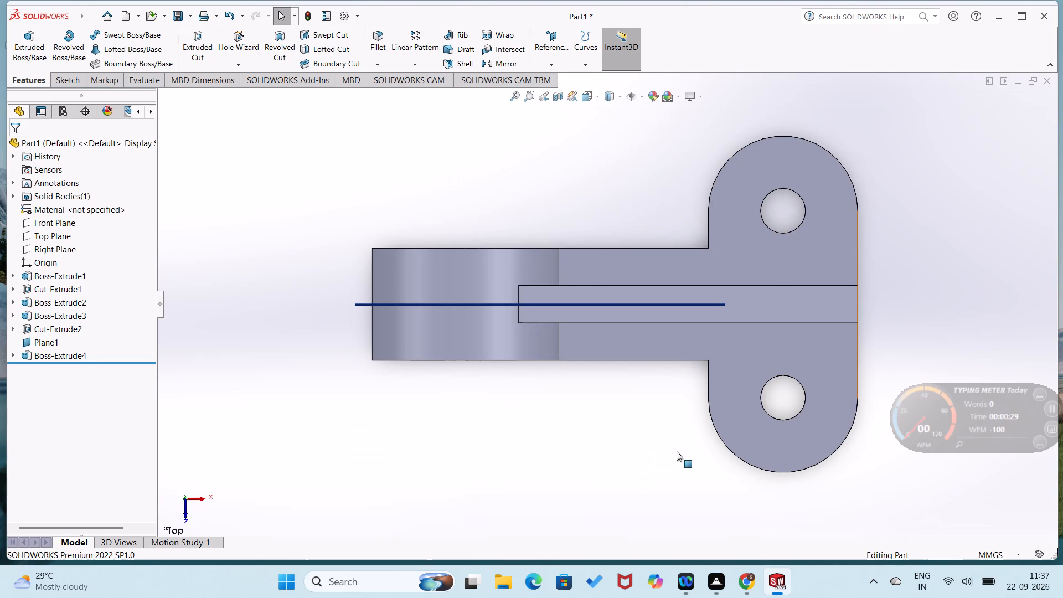
key(ctrl+7)
key(ctrl+8)
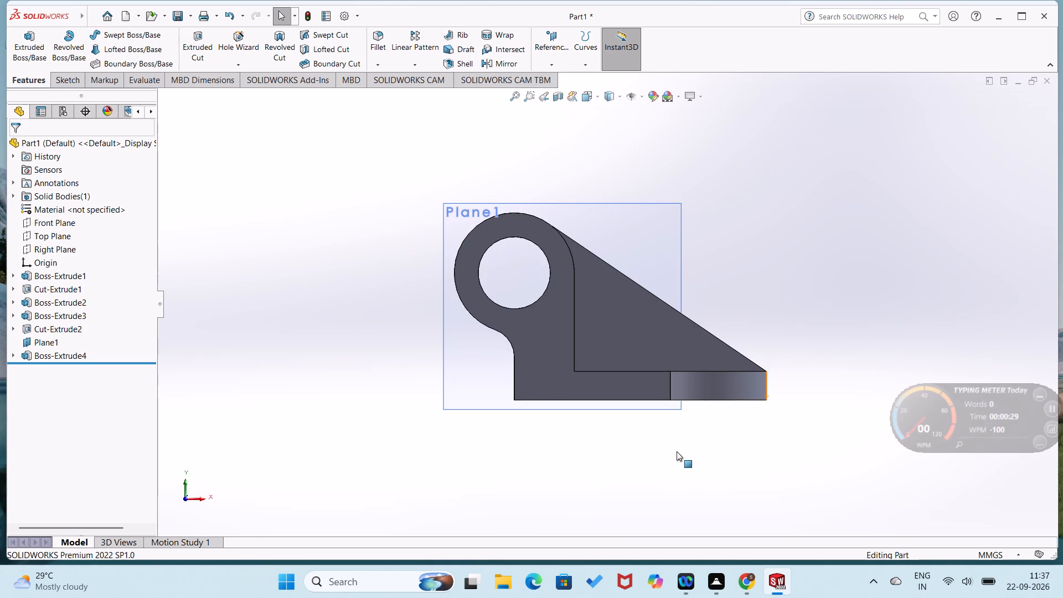
key(ctrl+9)
key(ctrl+8)
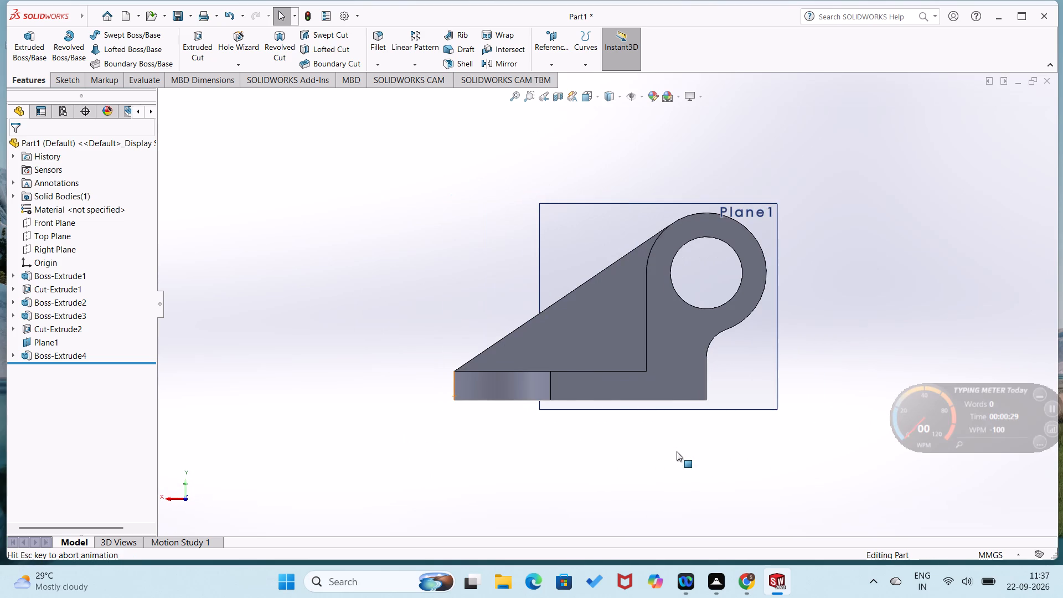
Examine the finished support part in the bottom, top, front and left views.
key(ctrl+6)
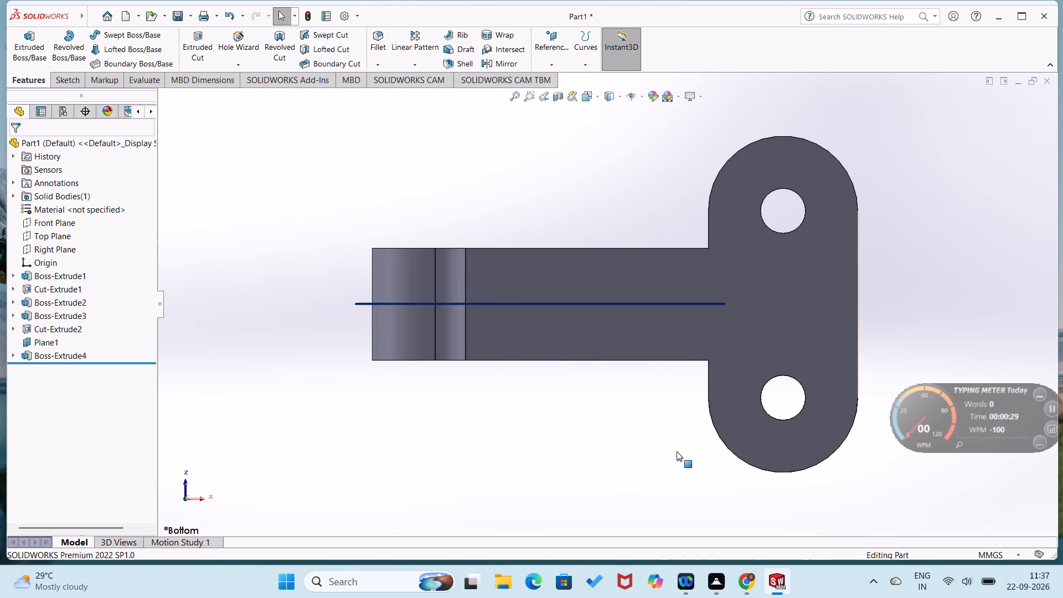
key(ctrl+5)
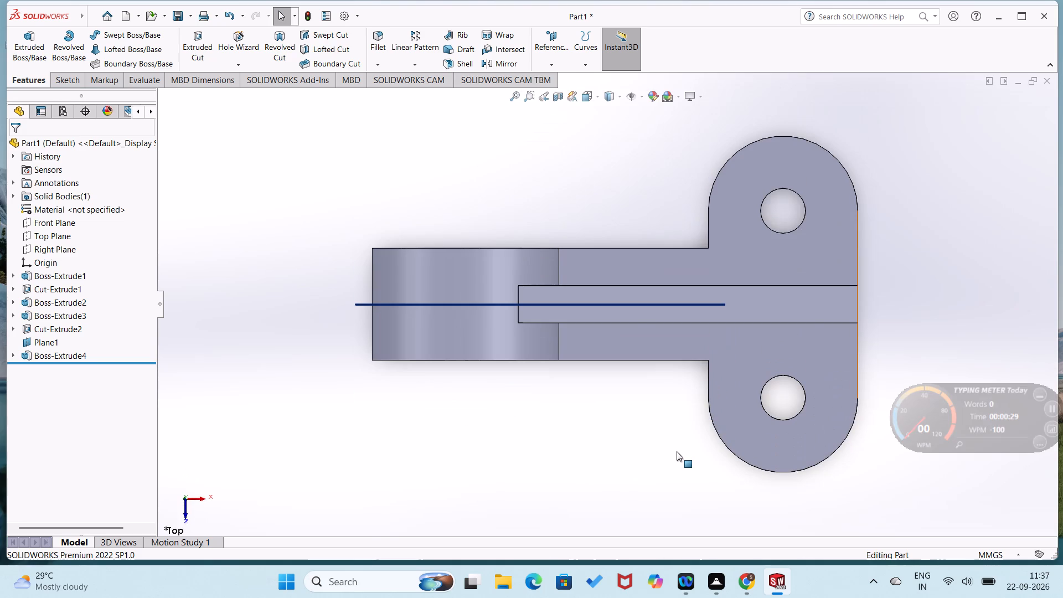
key(ctrl+1)
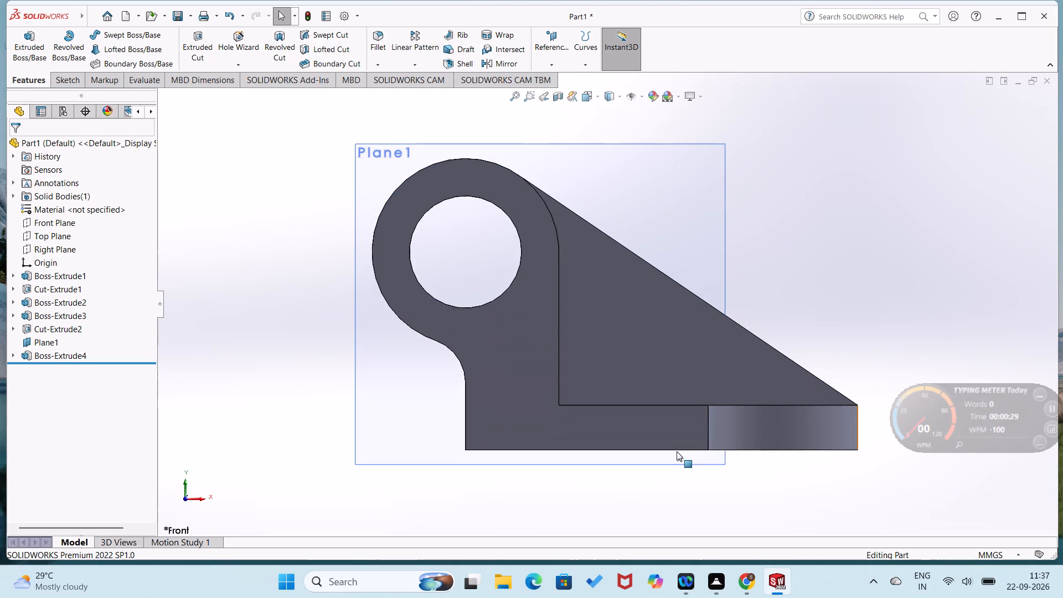
key(ctrl+3)
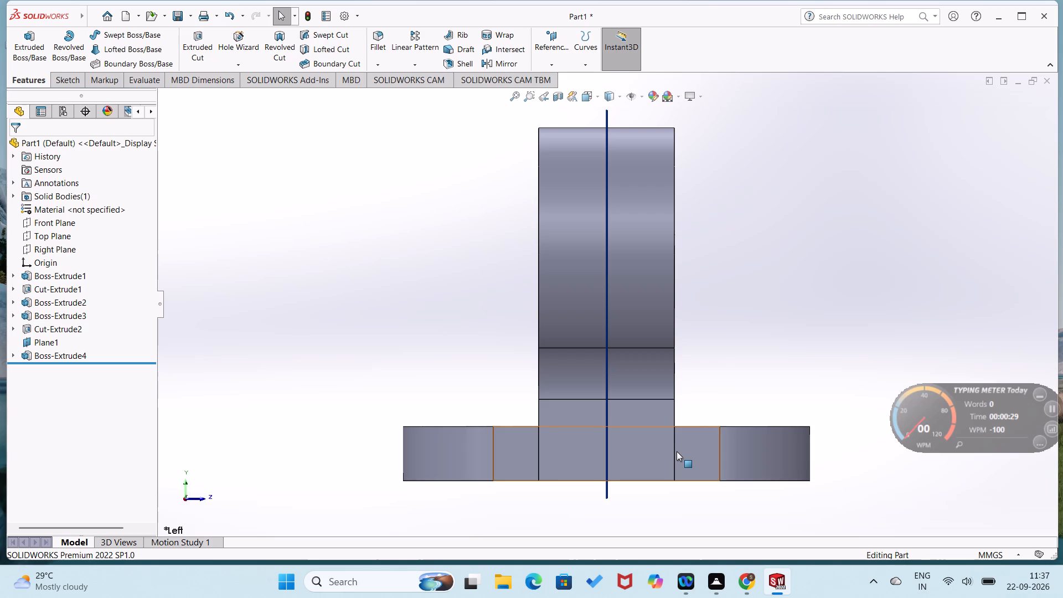
key(ctrl+1)
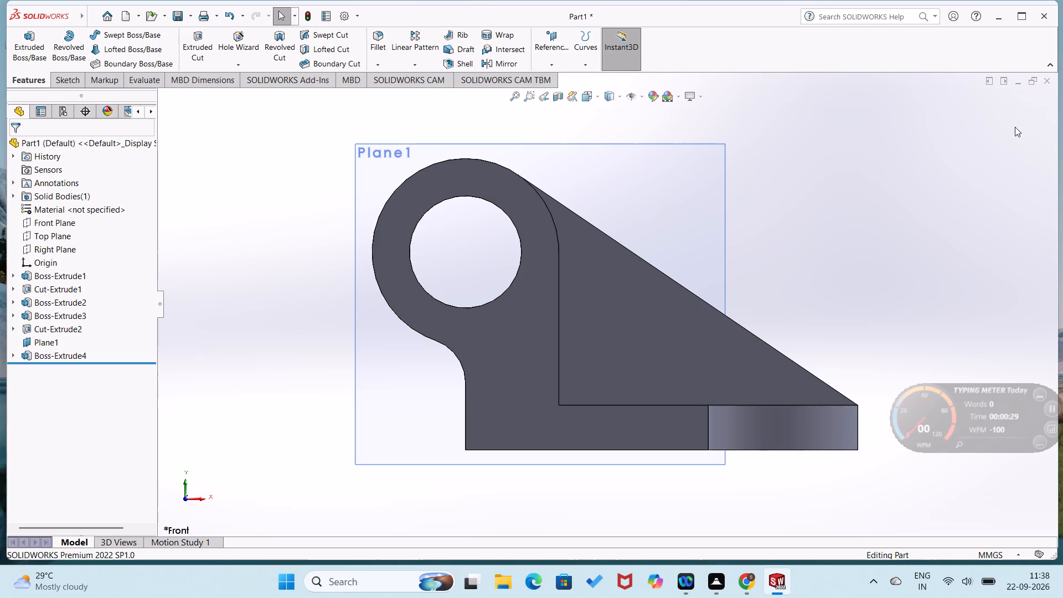
Close the support part without saving its changes.
click(1051, 78)
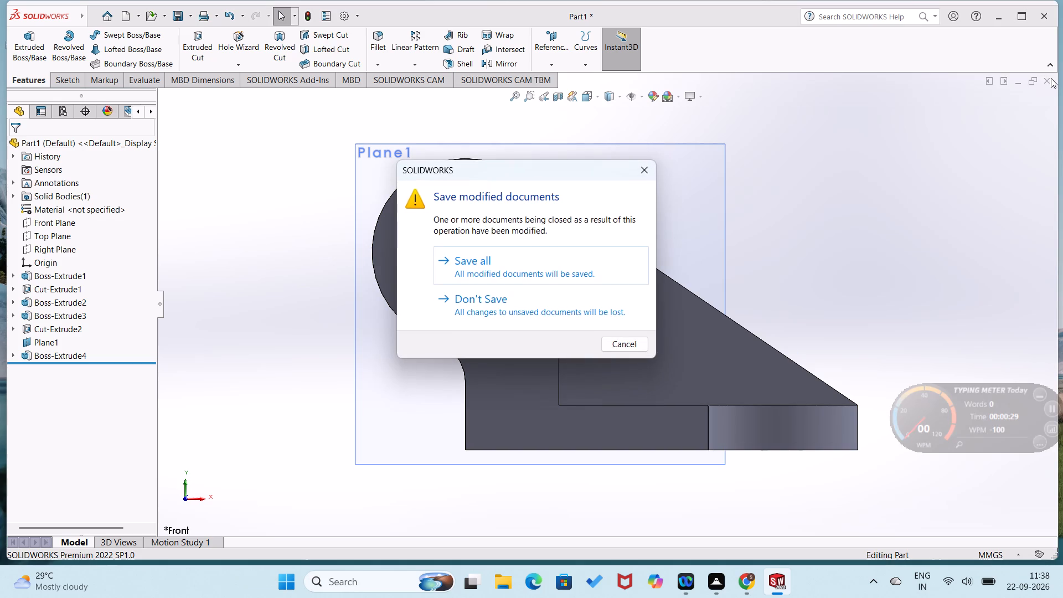
click(608, 322)
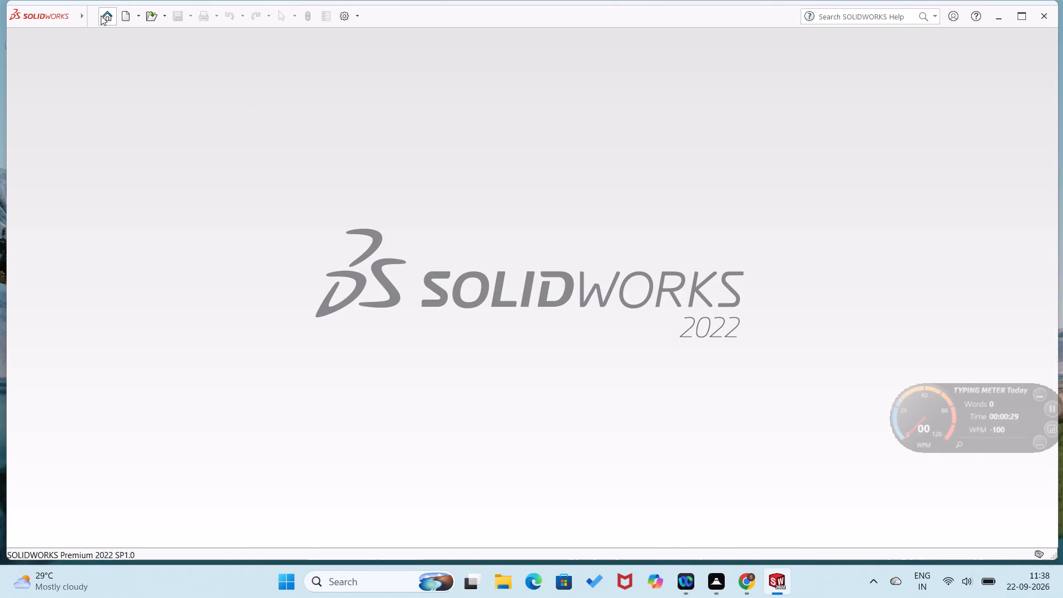
Create a new part document.
click(101, 15)
click(294, 160)
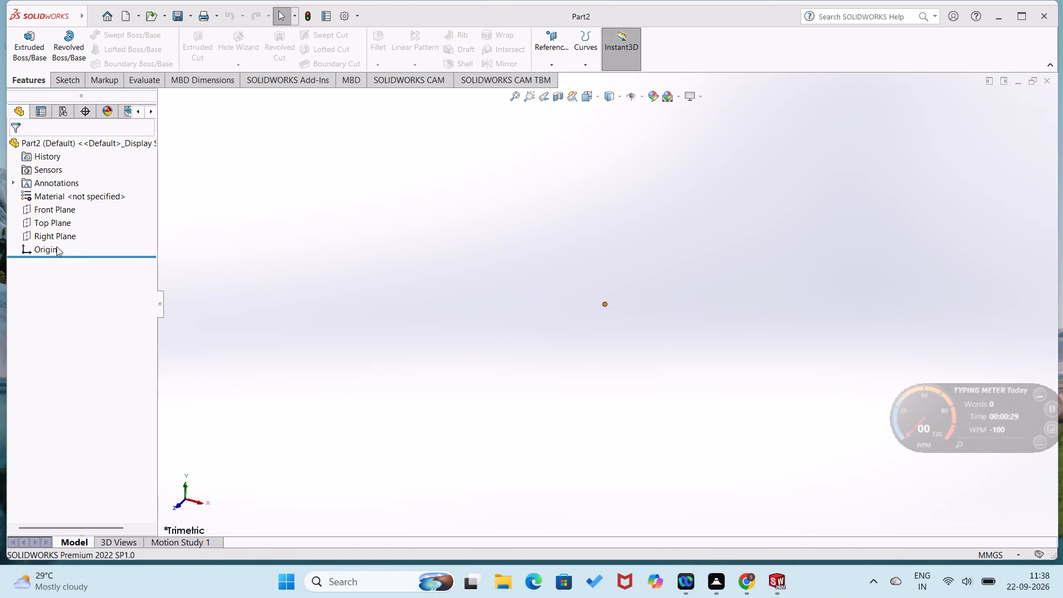
Sketch a closed rectangle of lines on the Top Plane, about 158 mm by 48 mm, with one corner at the origin.
click(51, 221)
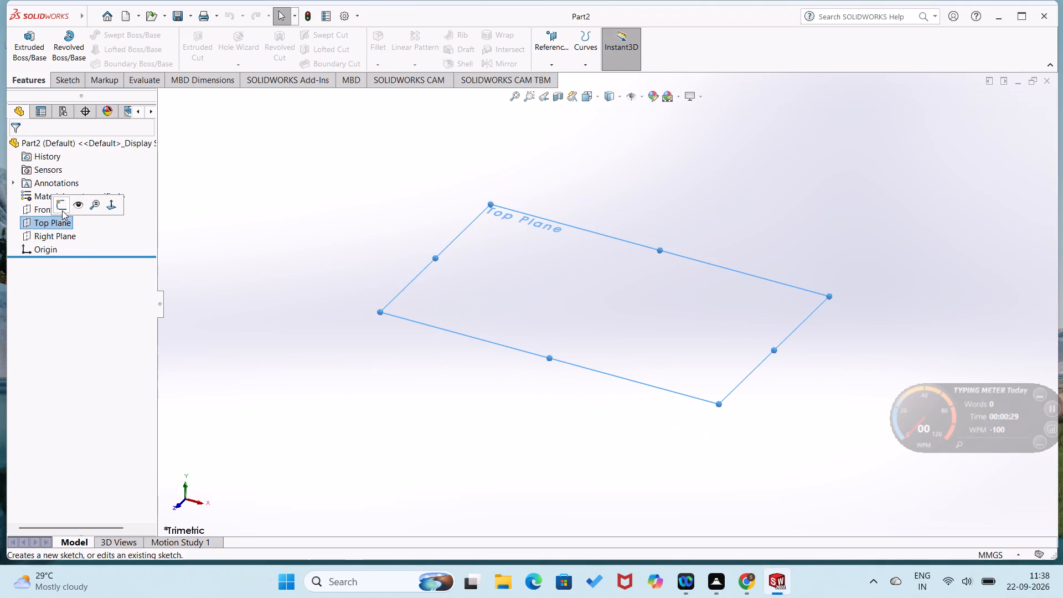
click(62, 210)
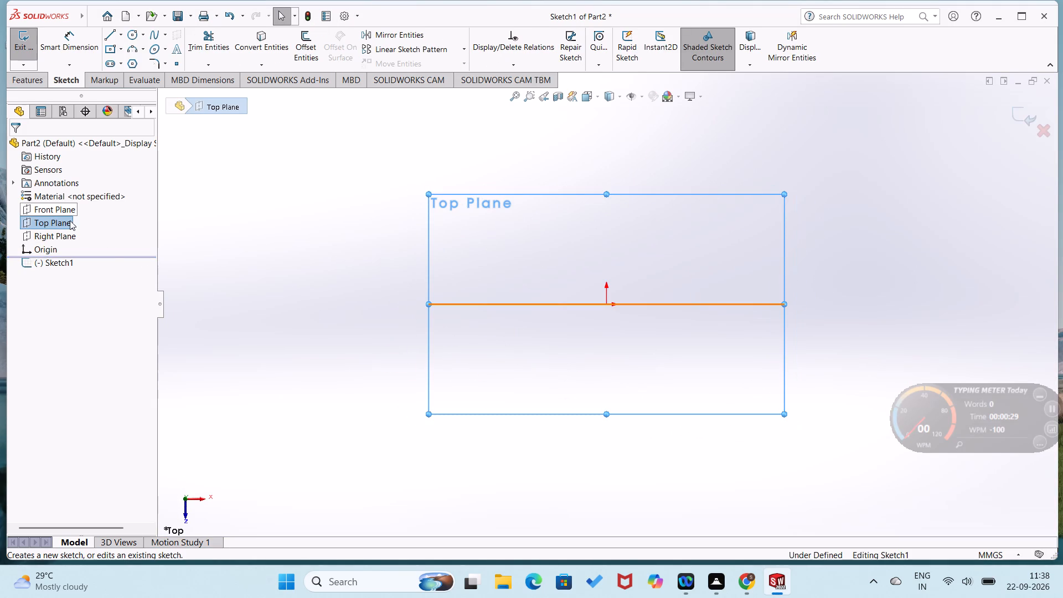
right_drag(597, 352, 464, 402)
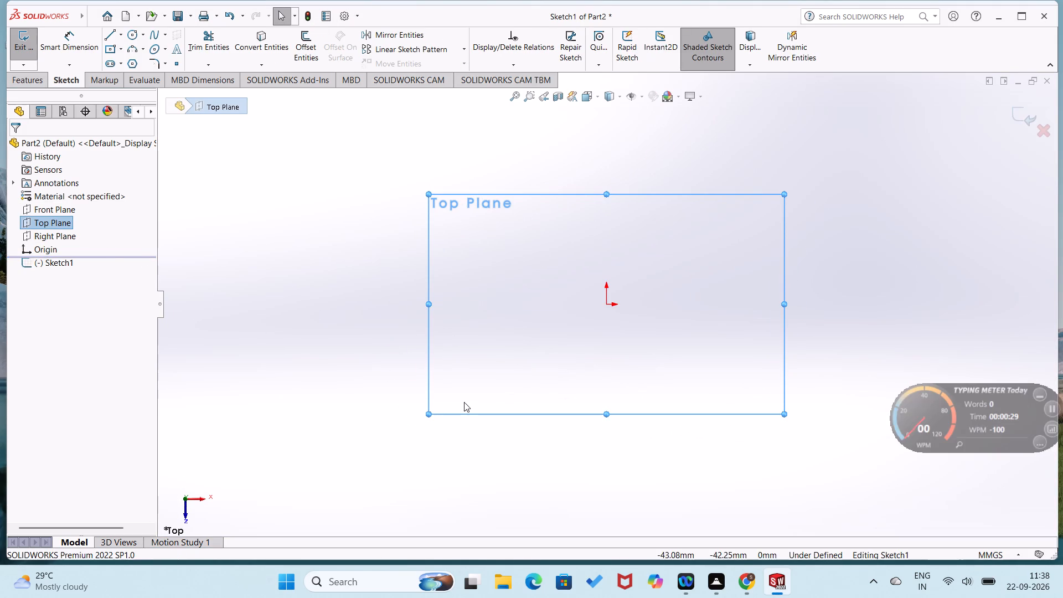
click(606, 303)
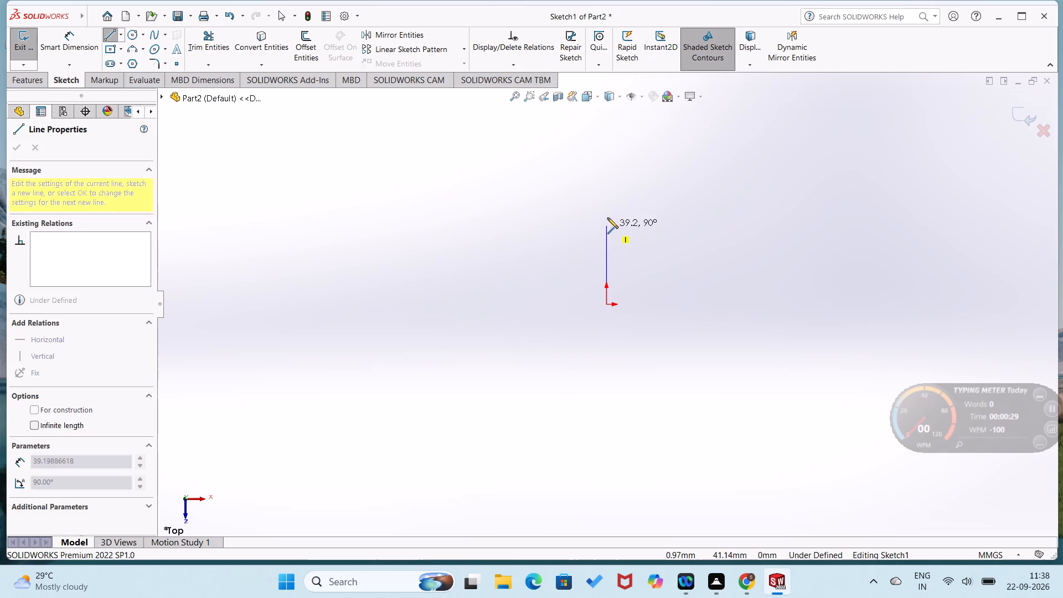
click(604, 208)
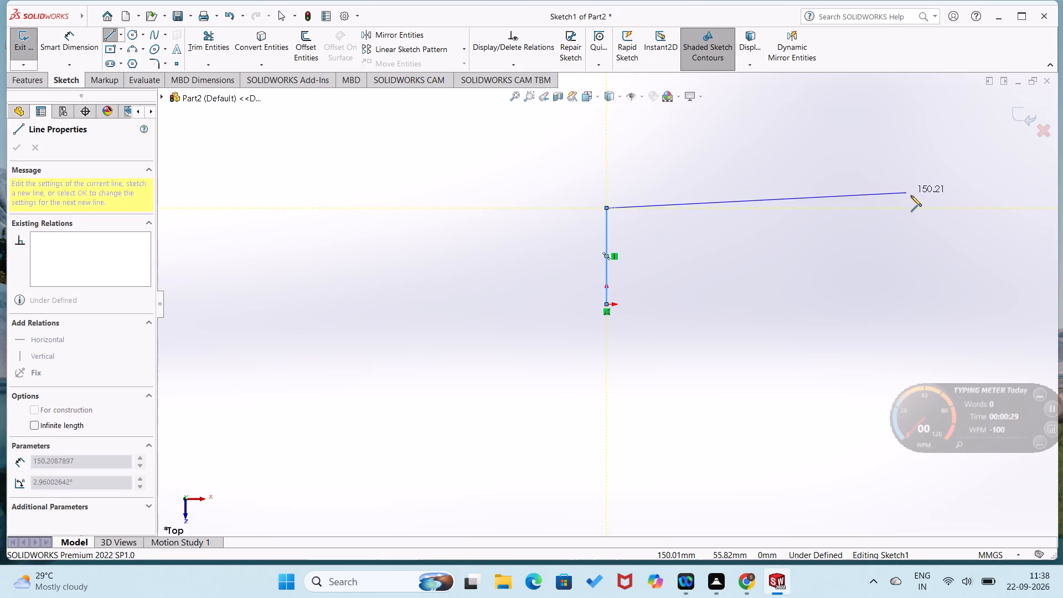
click(923, 208)
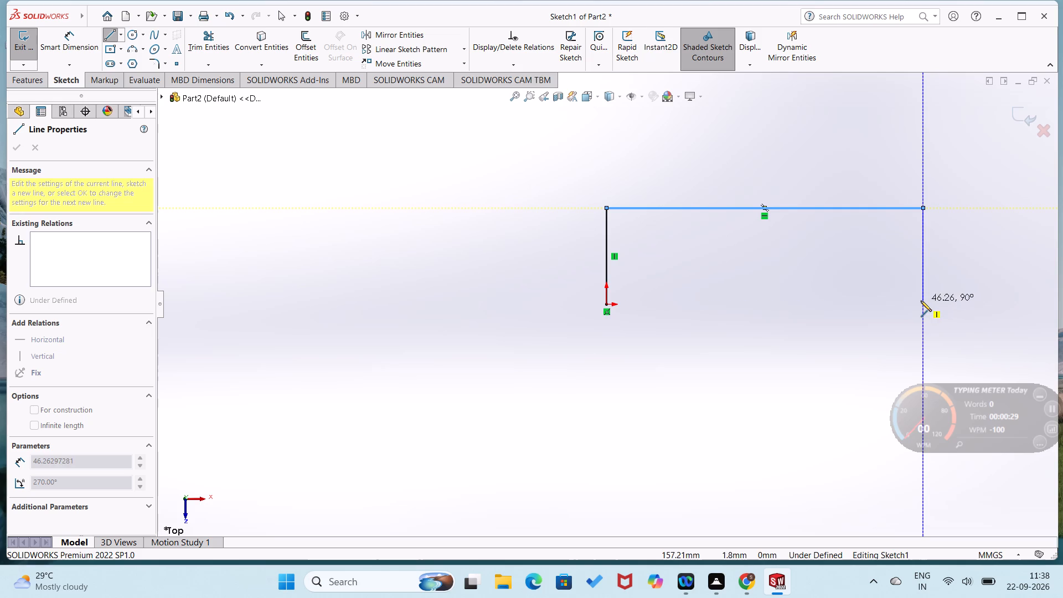
click(921, 305)
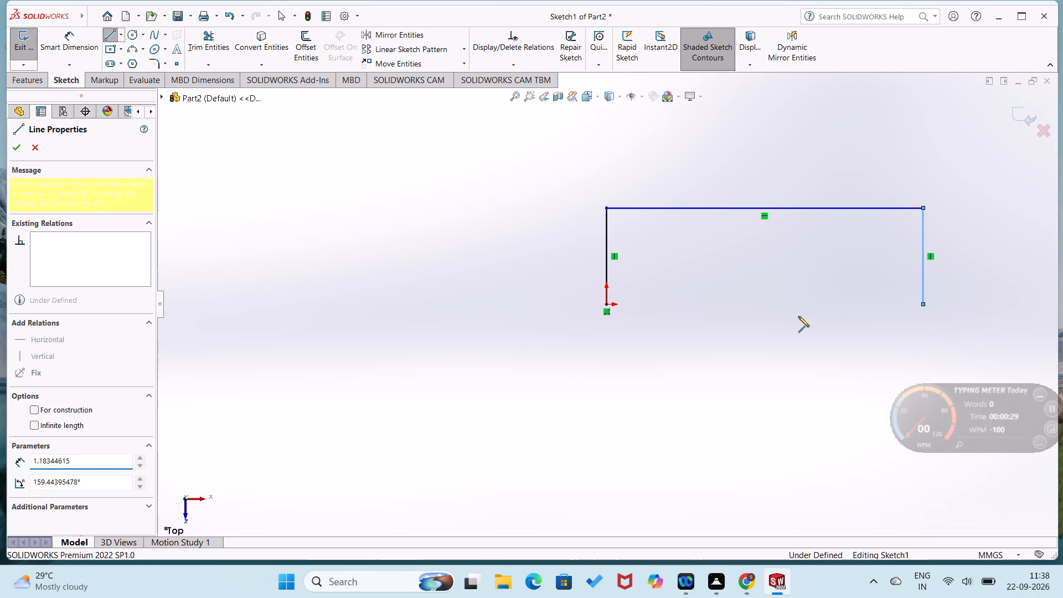
click(607, 302)
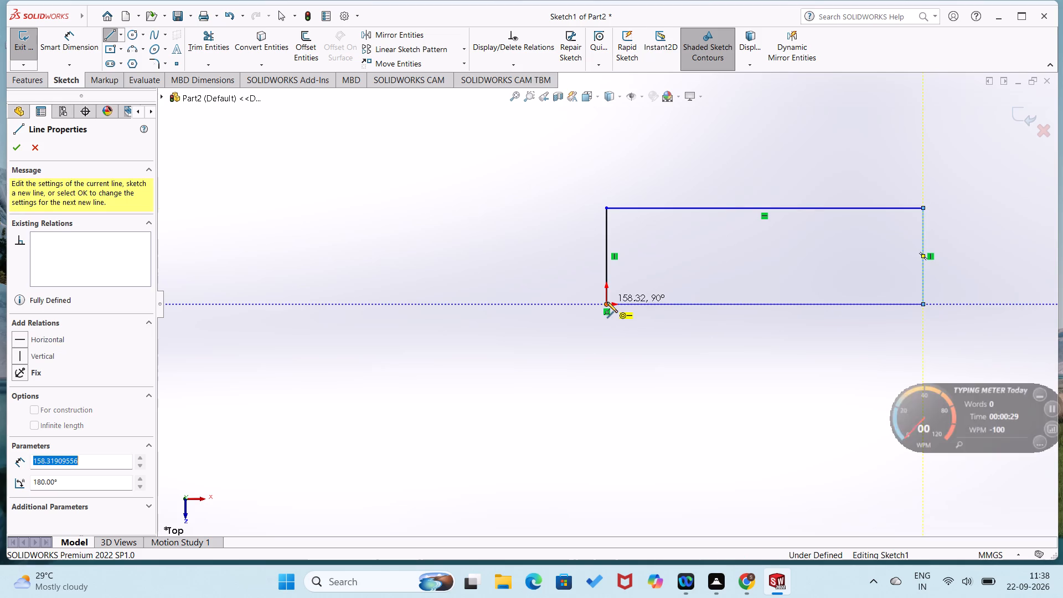
right_drag(512, 347, 602, 207)
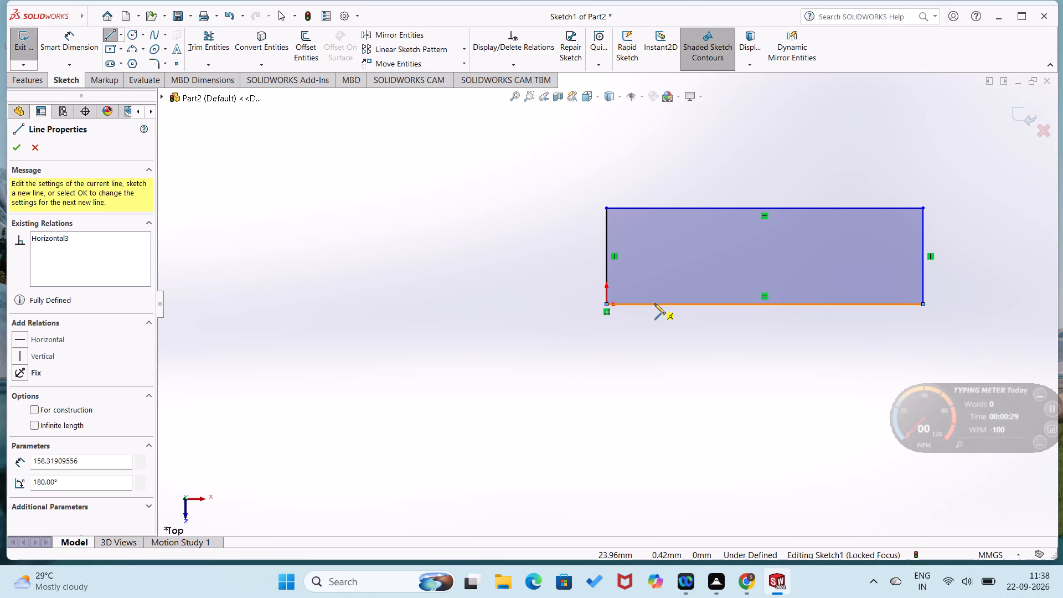
right_click(654, 303)
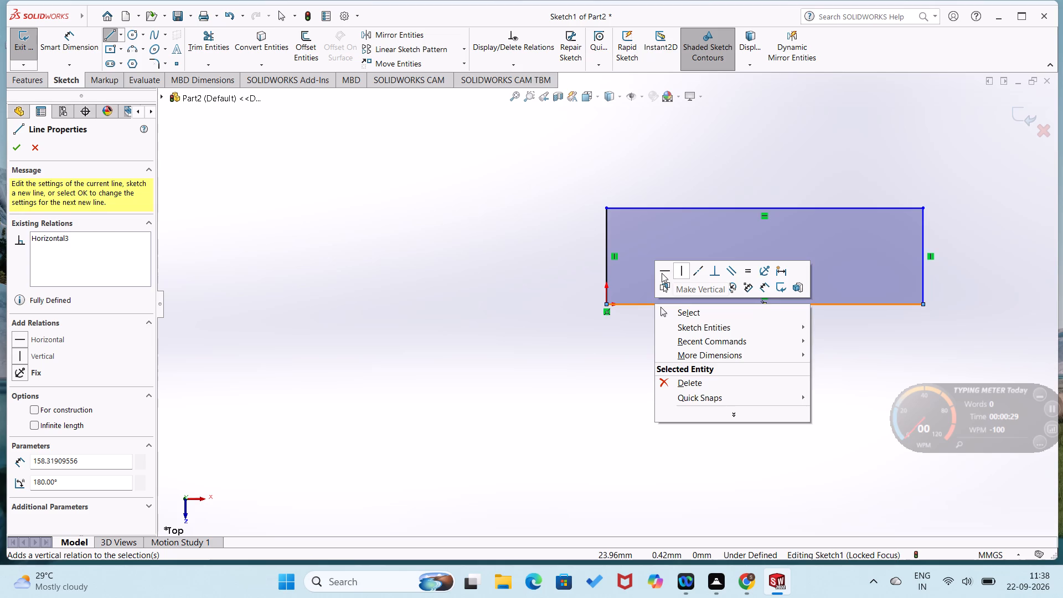
click(662, 273)
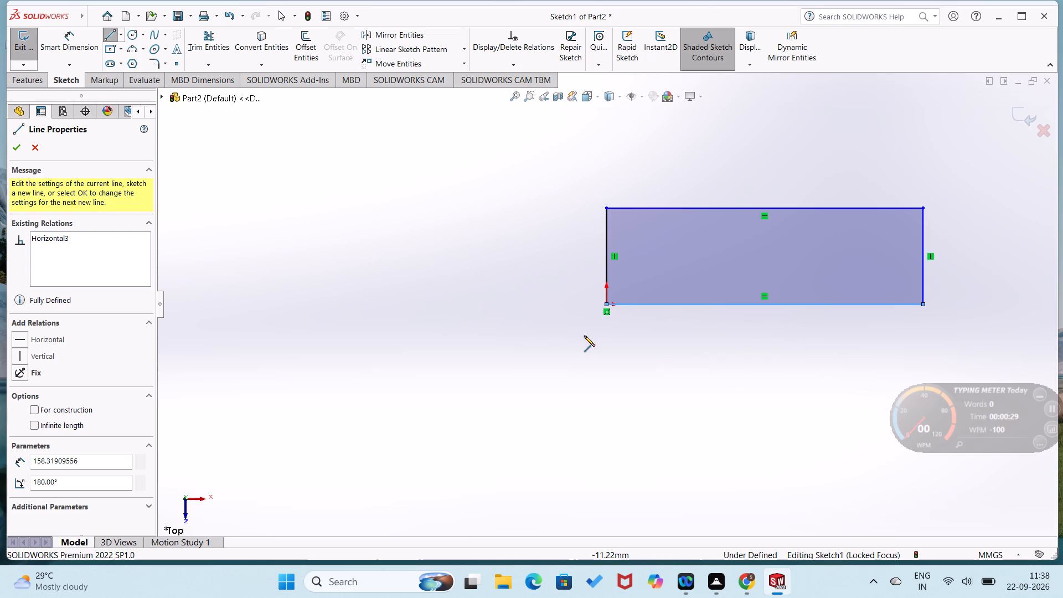
key(Escape)
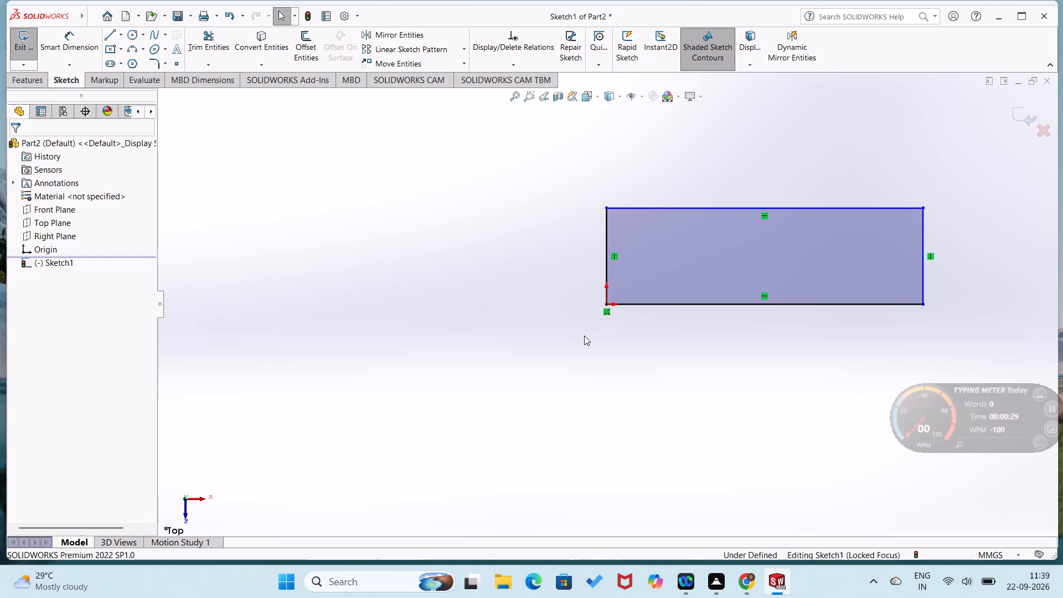
Dimension the rectangle to 165 mm long and 56 mm wide.
drag(576, 414, 612, 347)
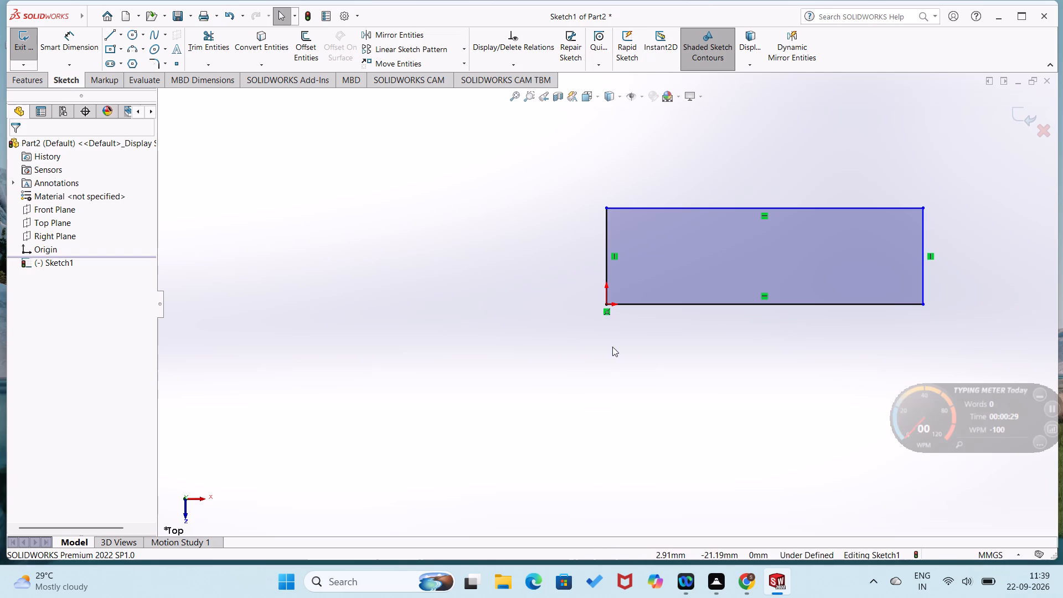
right_drag(606, 391, 634, 321)
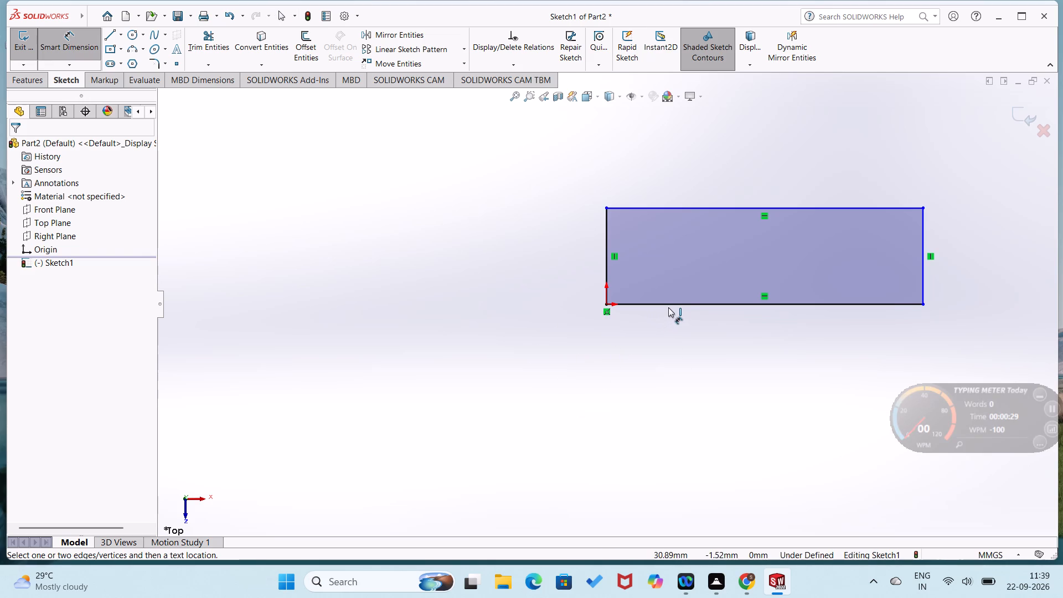
click(669, 307)
click(676, 335)
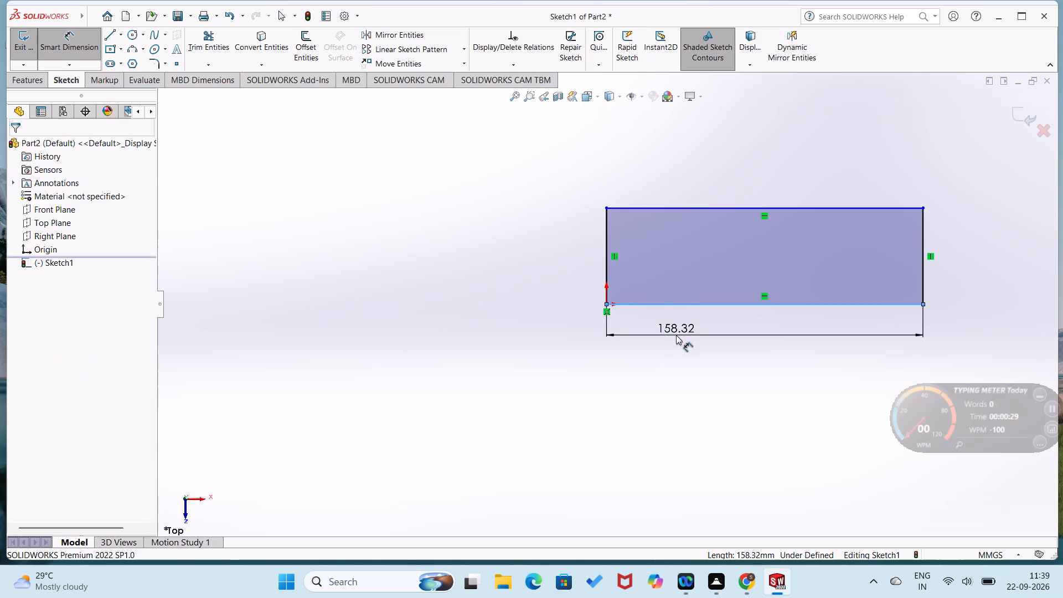
text(165)
key(Return)
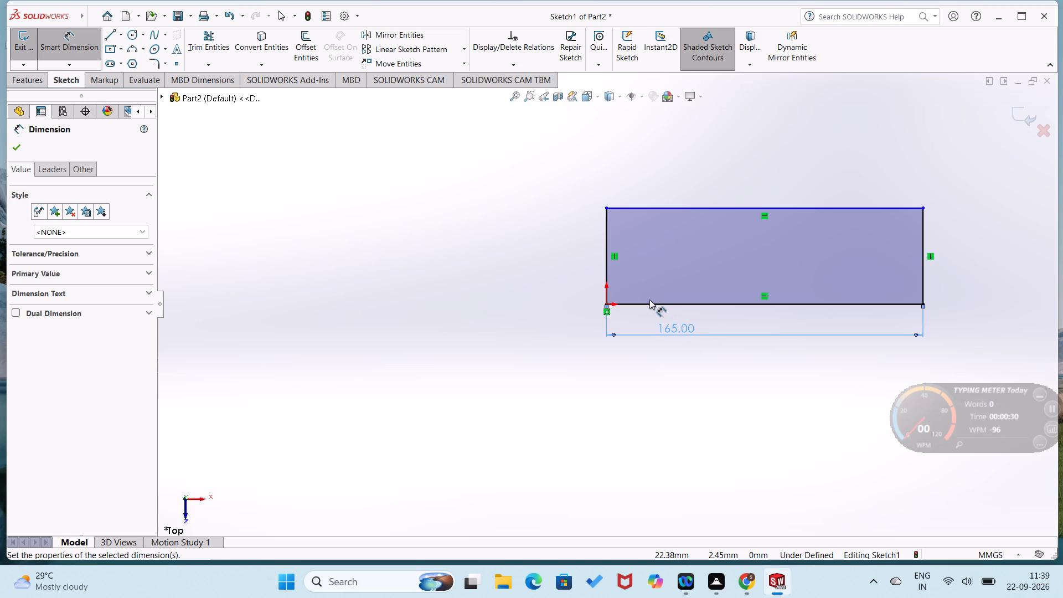
click(607, 277)
click(586, 277)
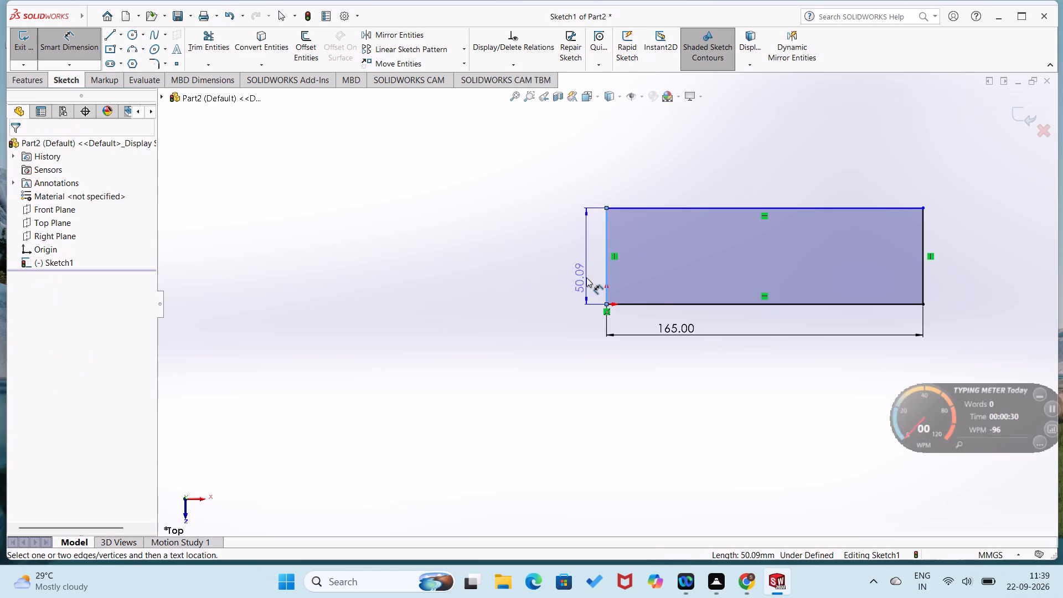
text(56)
key(Return)
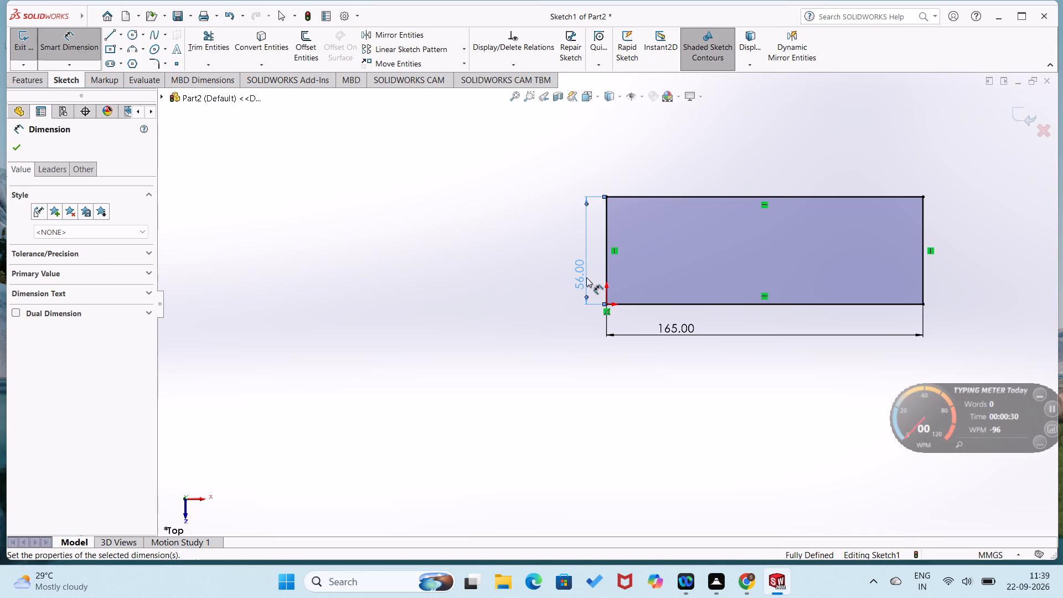
click(16, 155)
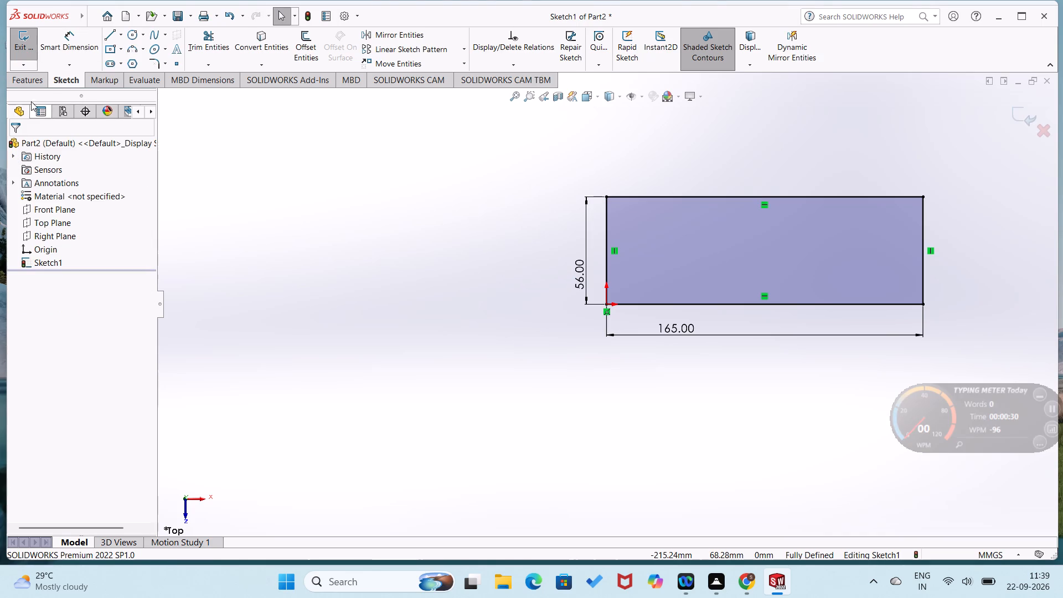
Extrude the rectangle as a boss, Blind, 18 mm deep.
click(31, 84)
click(31, 61)
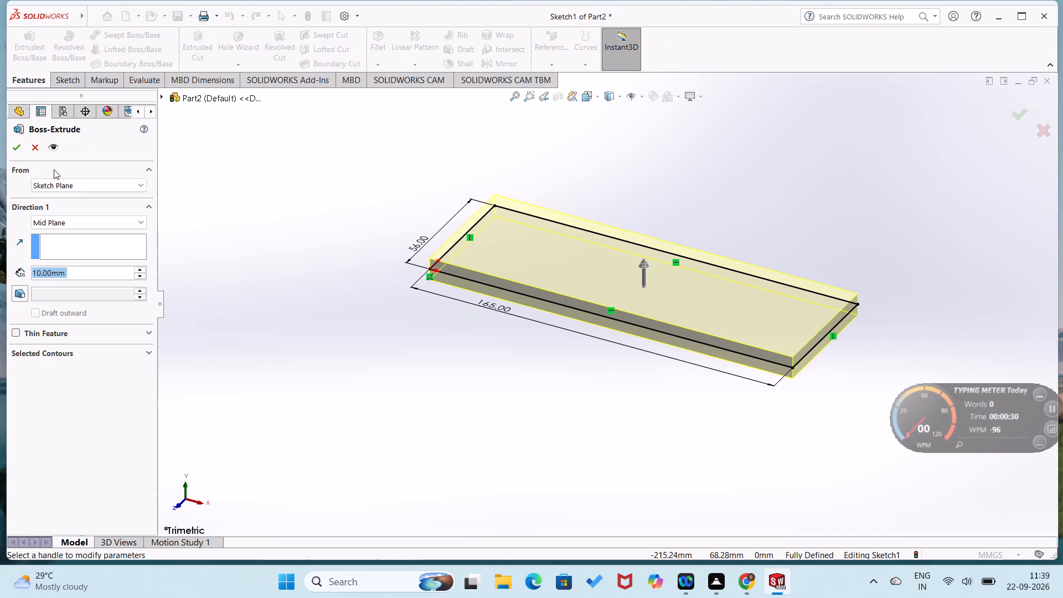
text(18)
key(Return)
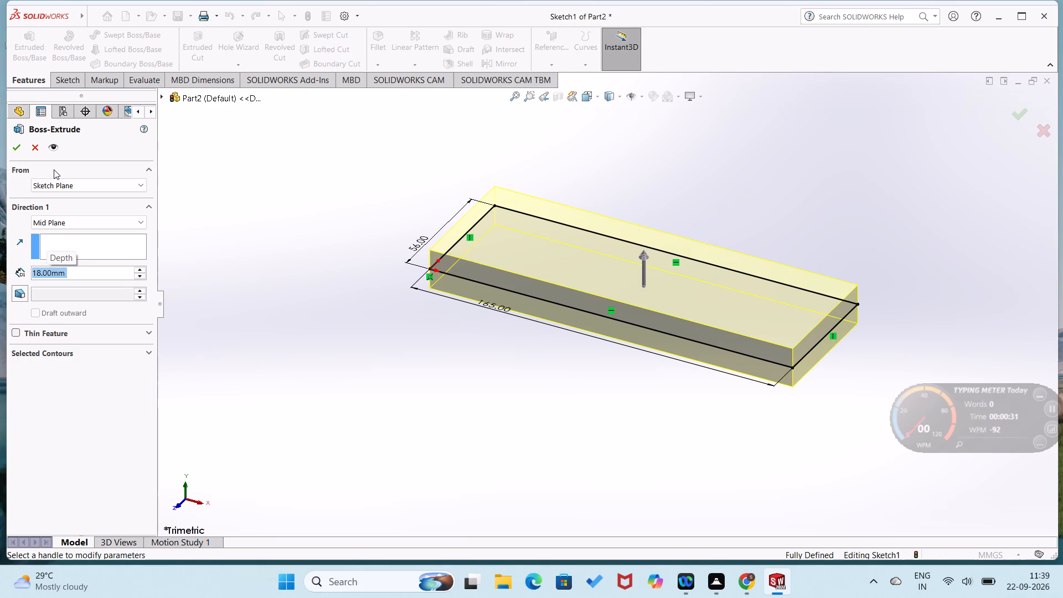
click(133, 224)
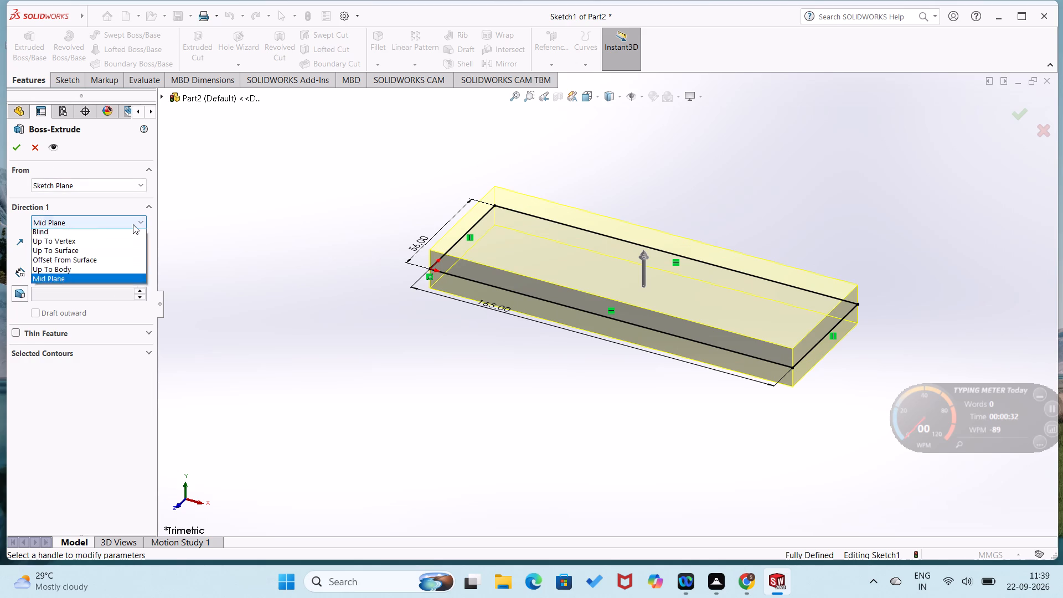
click(135, 238)
click(18, 149)
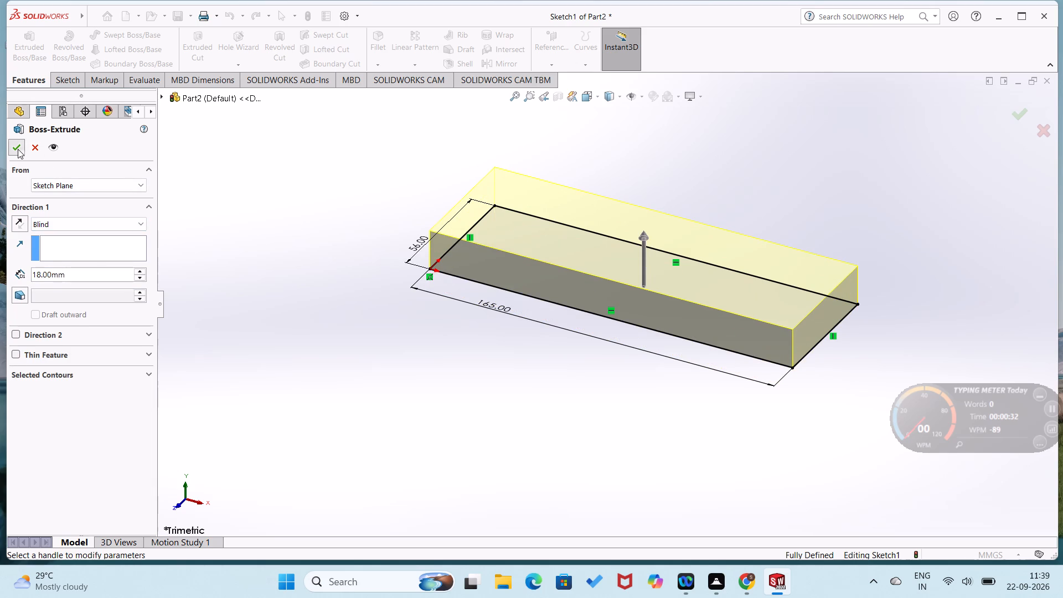
click(216, 226)
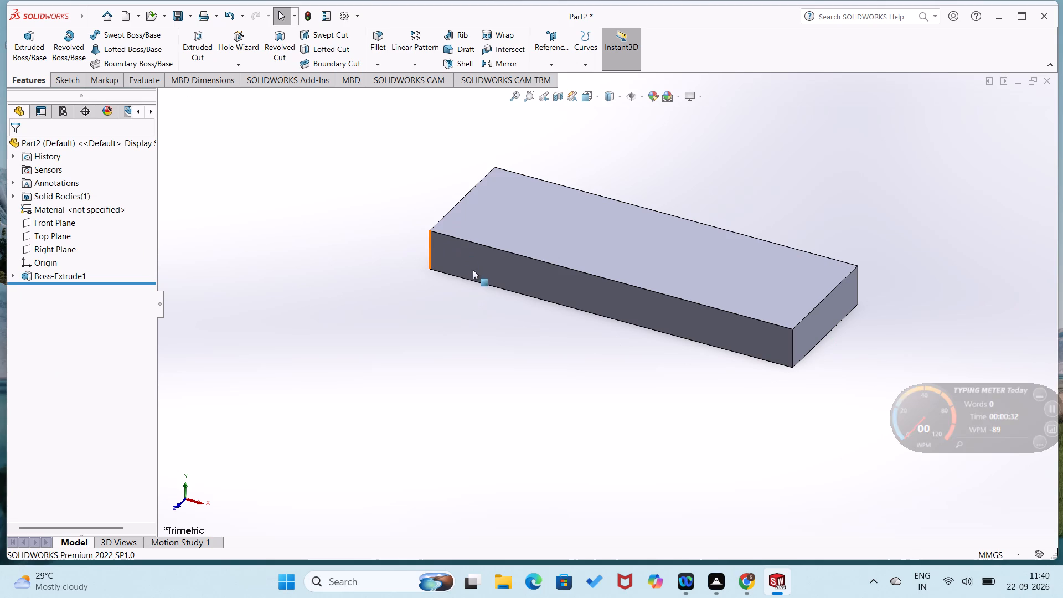
Start a sketch on the block's long front face and draw a circle about 37 mm in diameter above the block.
right_click(509, 273)
click(533, 252)
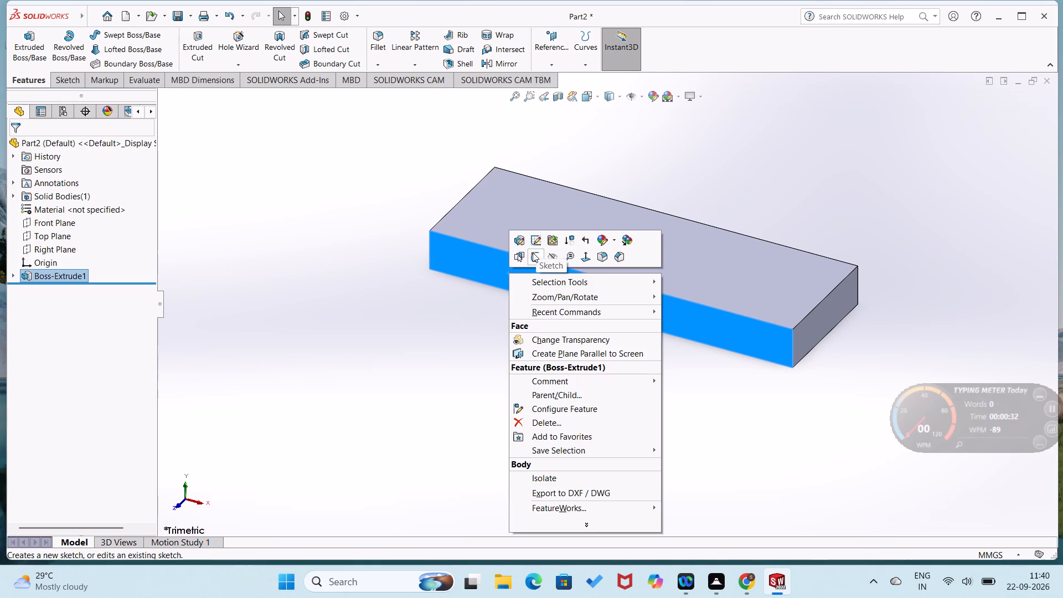
click(327, 291)
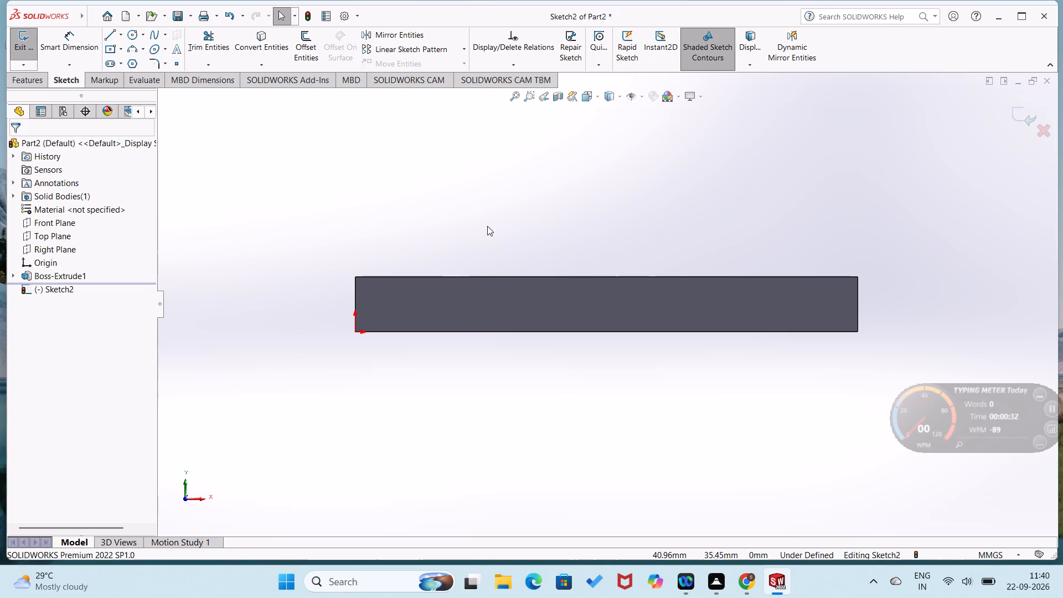
right_drag(549, 208, 680, 183)
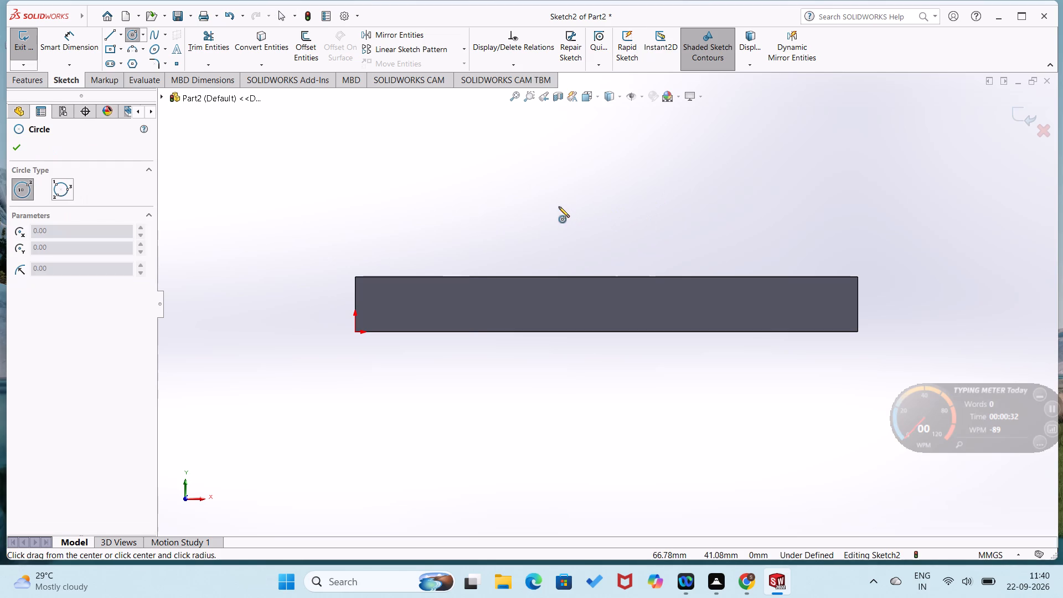
click(554, 201)
click(569, 255)
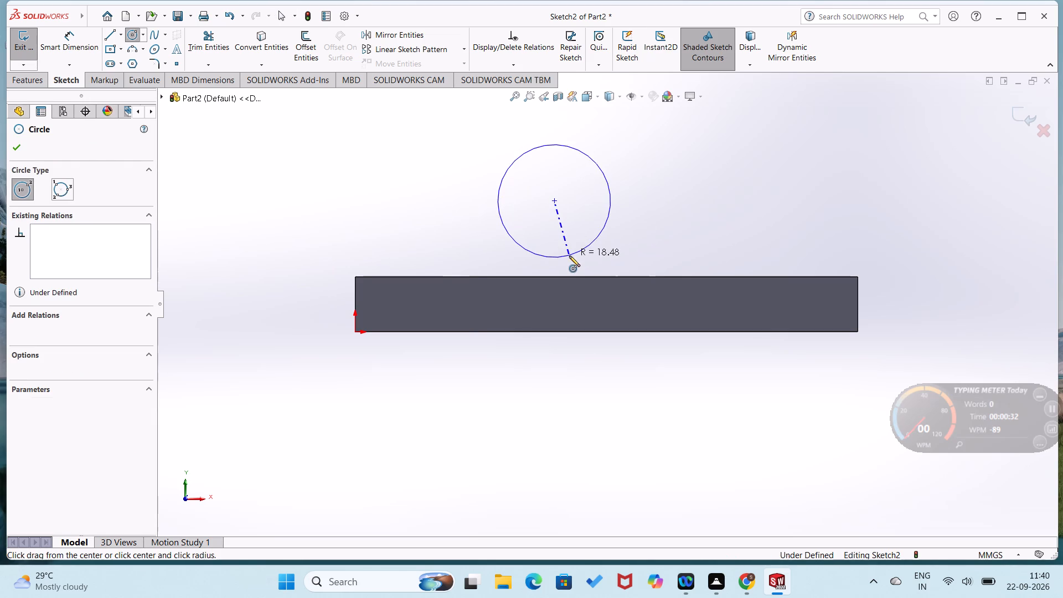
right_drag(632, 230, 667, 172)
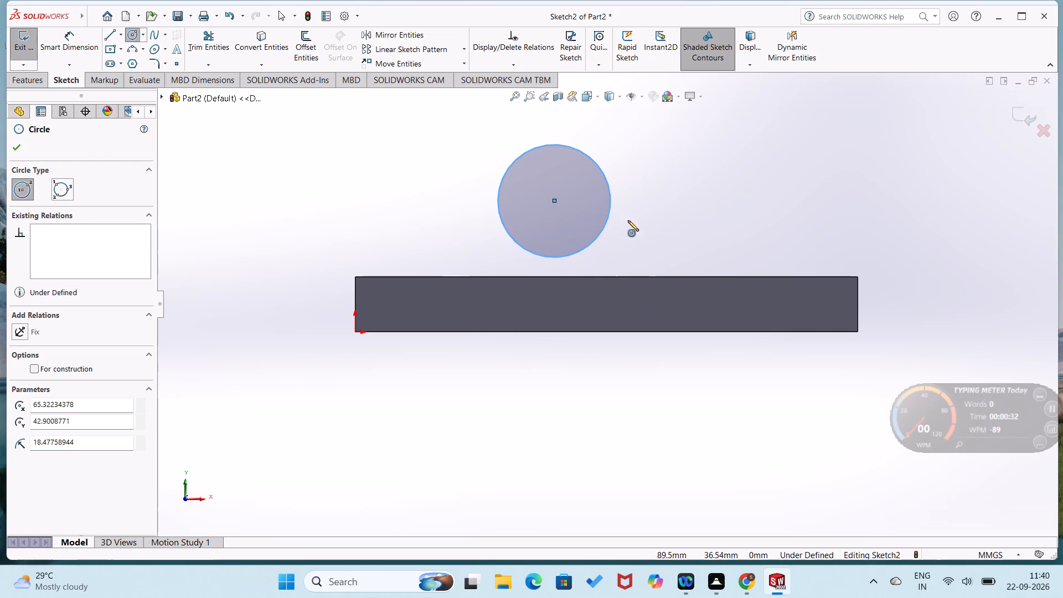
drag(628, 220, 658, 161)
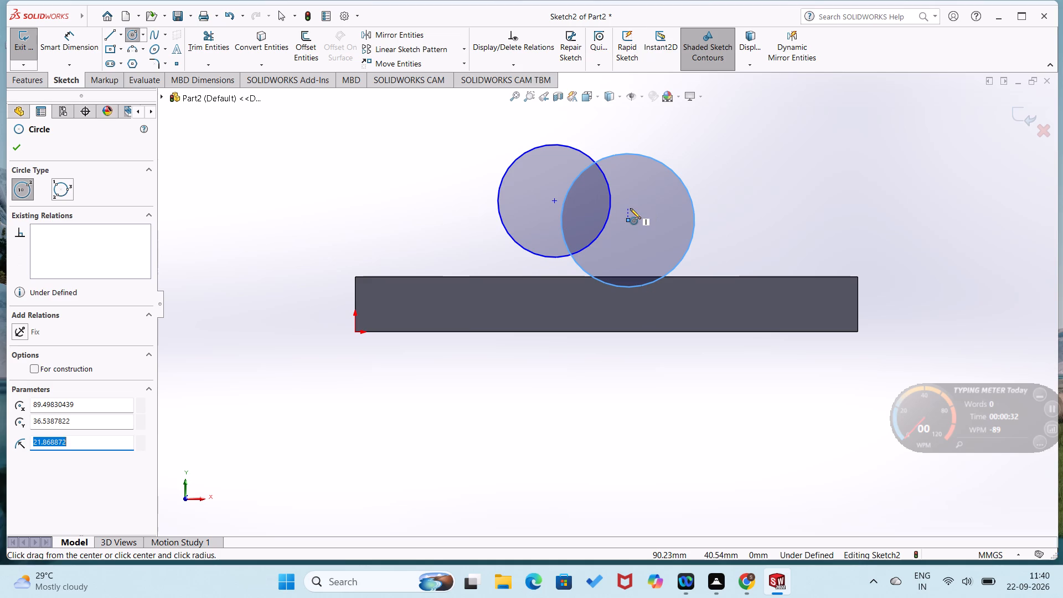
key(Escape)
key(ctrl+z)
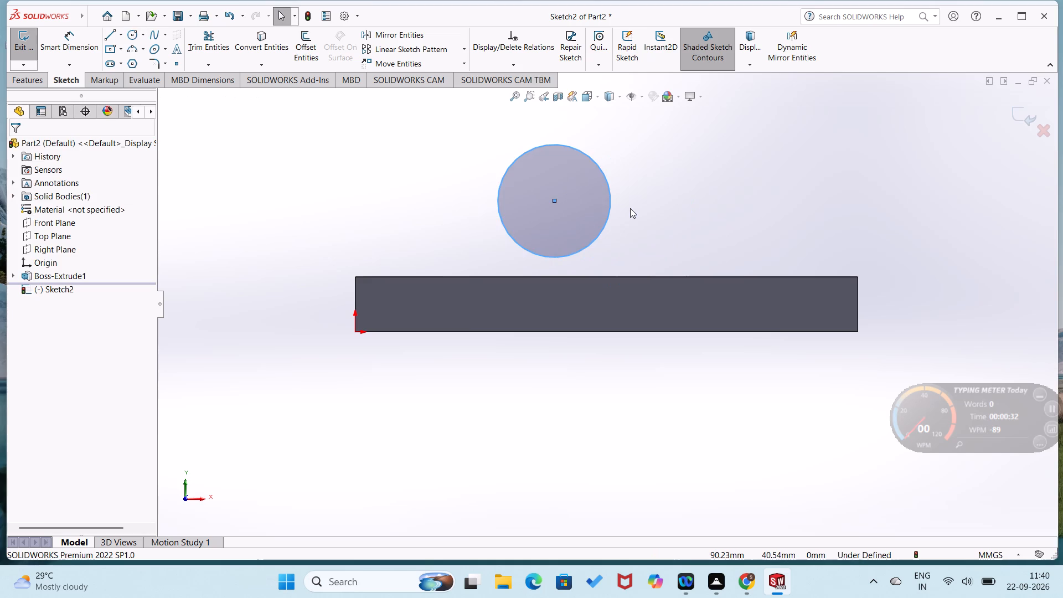
Dimension the circle's diameter to 50 mm.
right_drag(626, 225, 687, 164)
click(607, 211)
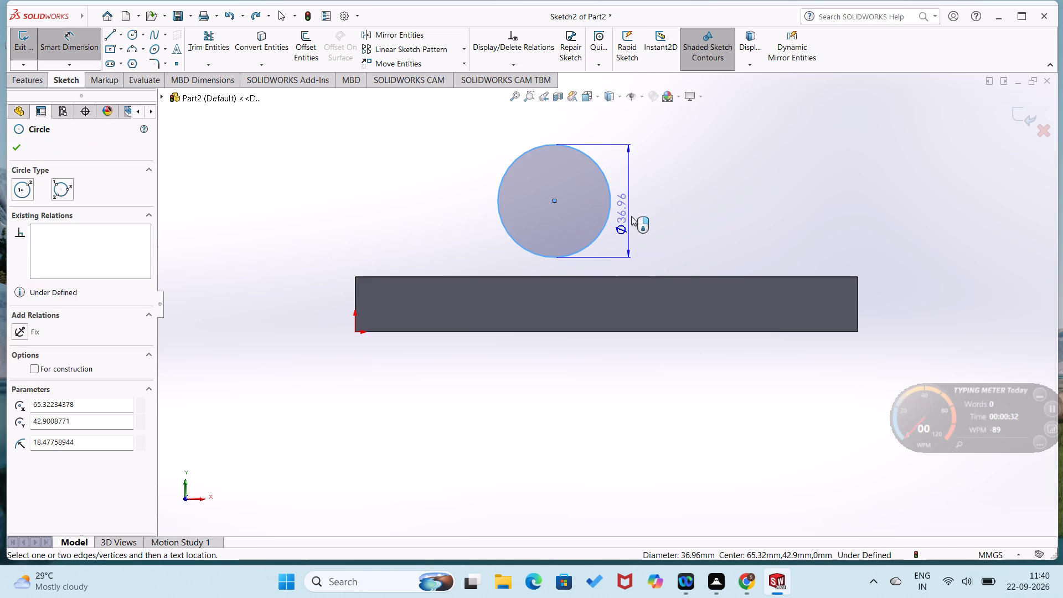
click(631, 216)
text(50)
key(Return)
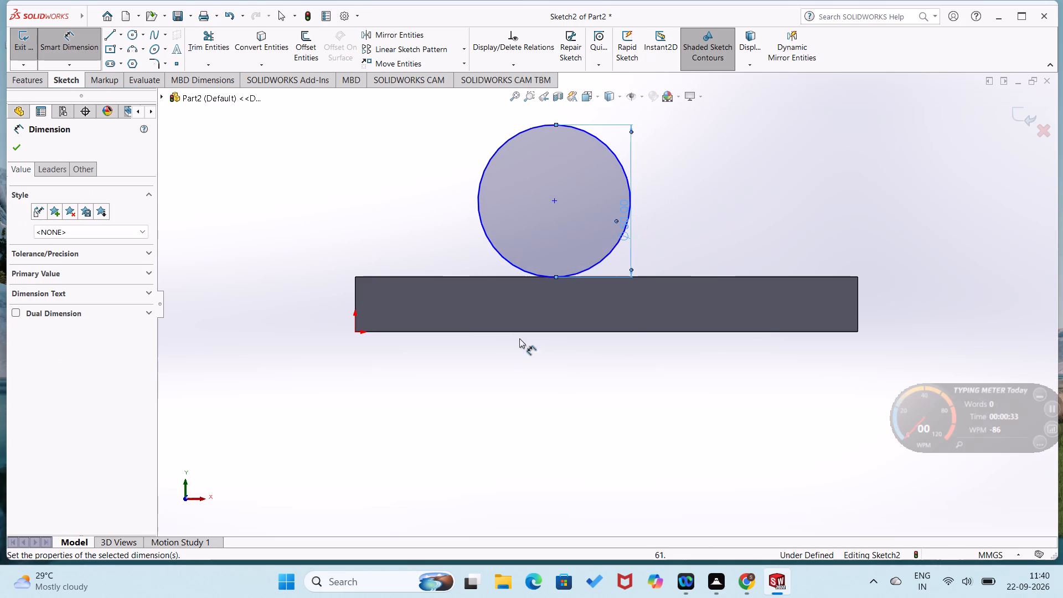
Dimension the horizontal distance from the origin to the circle's centre as 75 mm.
click(356, 332)
click(555, 199)
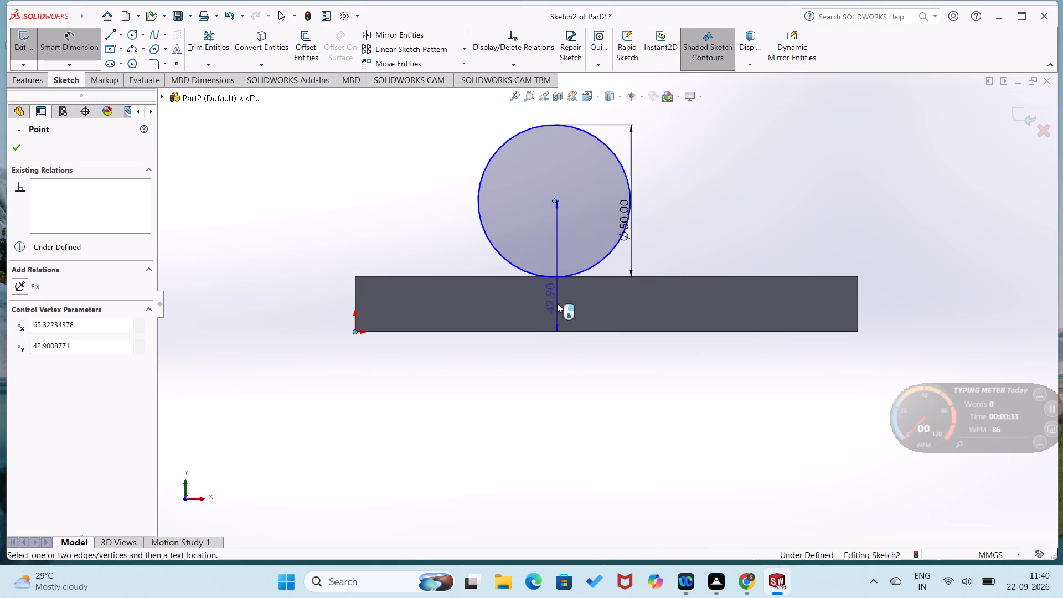
click(527, 354)
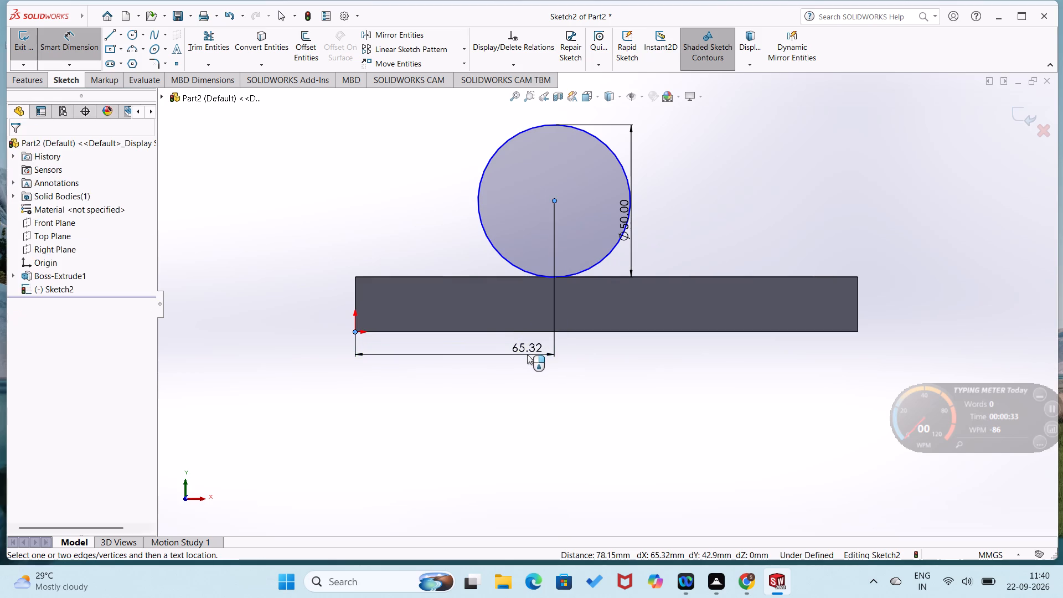
text(75)
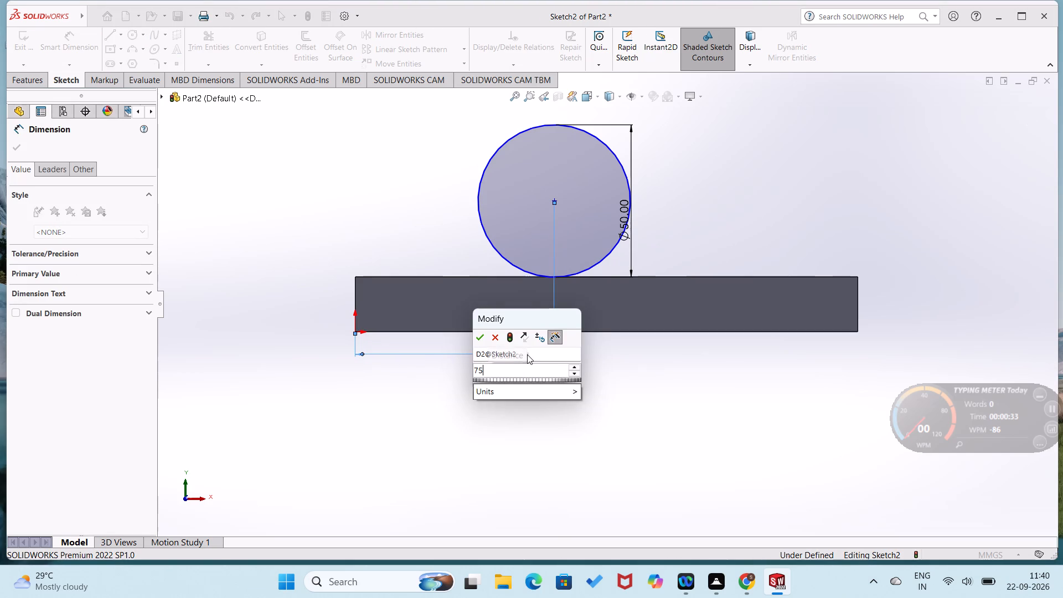
key(Return)
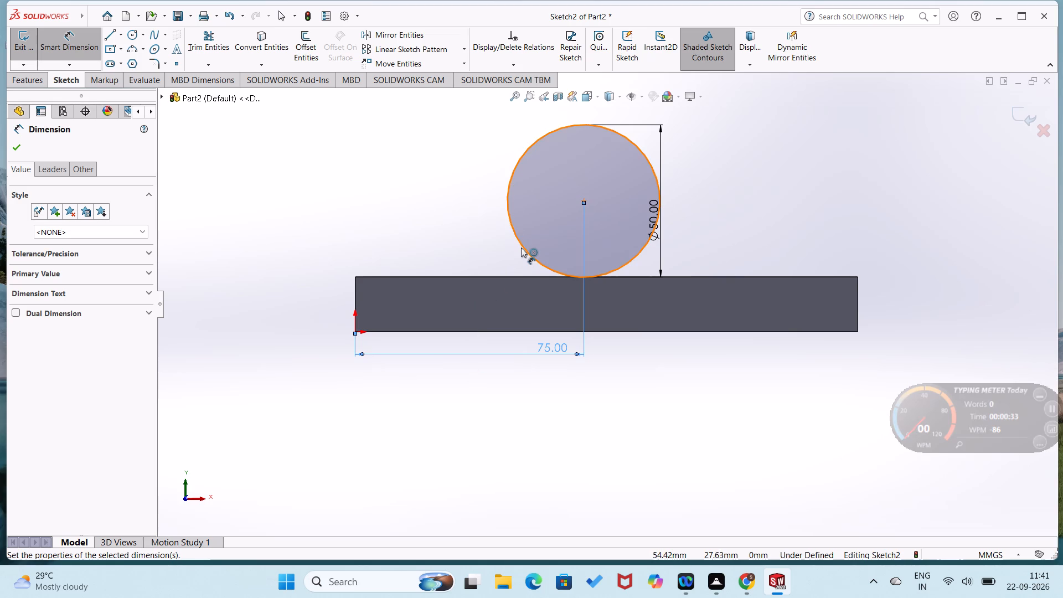
click(406, 220)
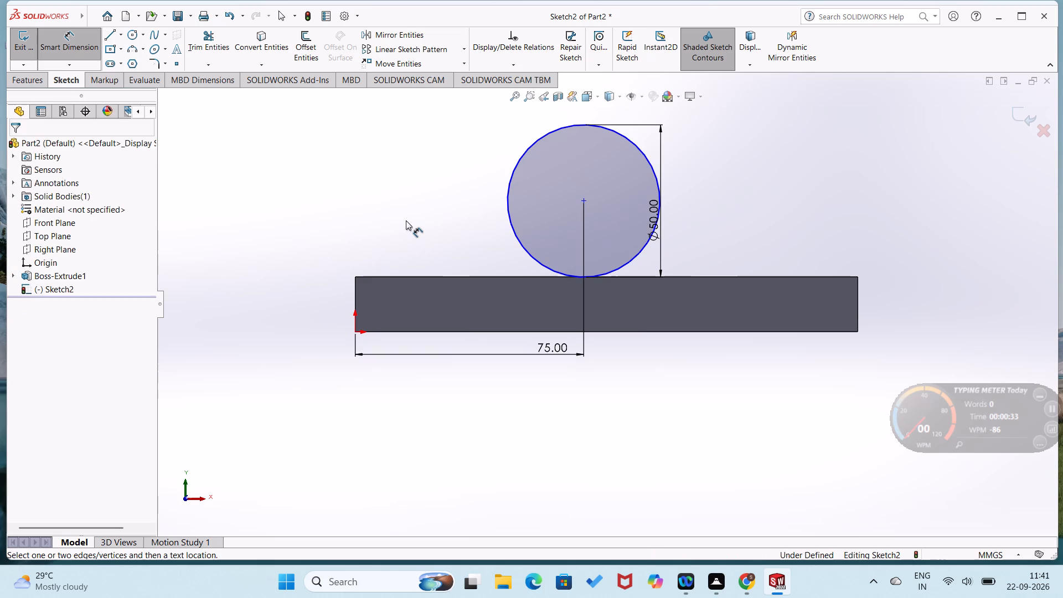
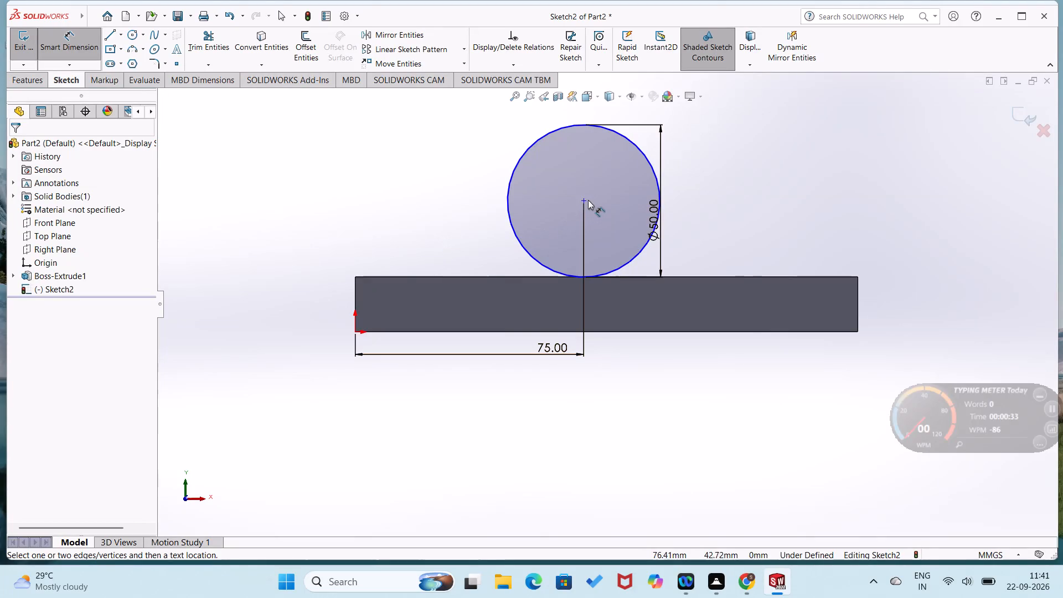
Dimension the vertical distance from the block's bottom edge to the circle's centre as 36 mm.
click(583, 198)
click(597, 331)
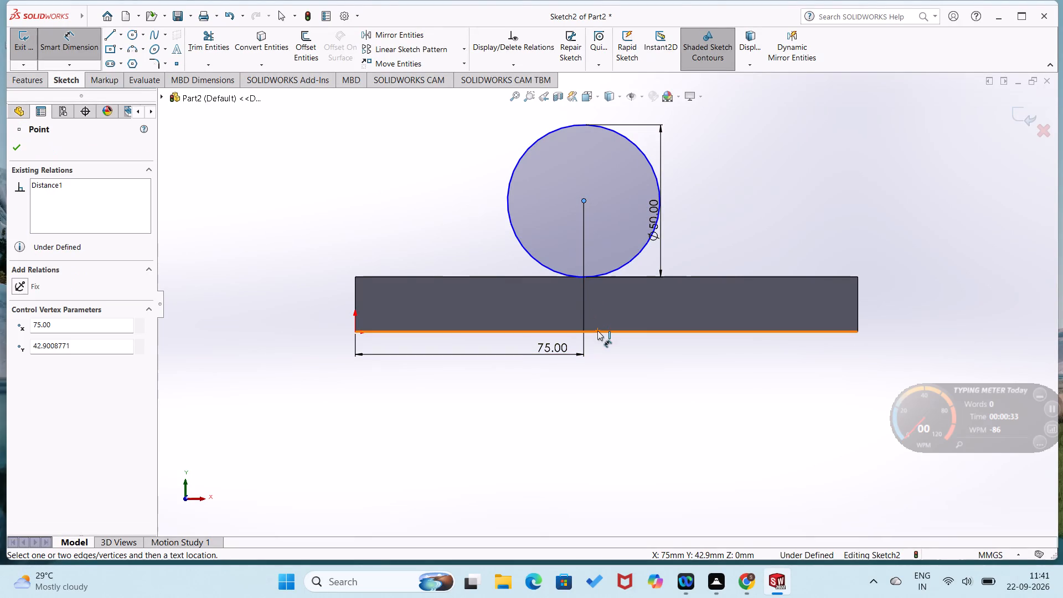
click(502, 246)
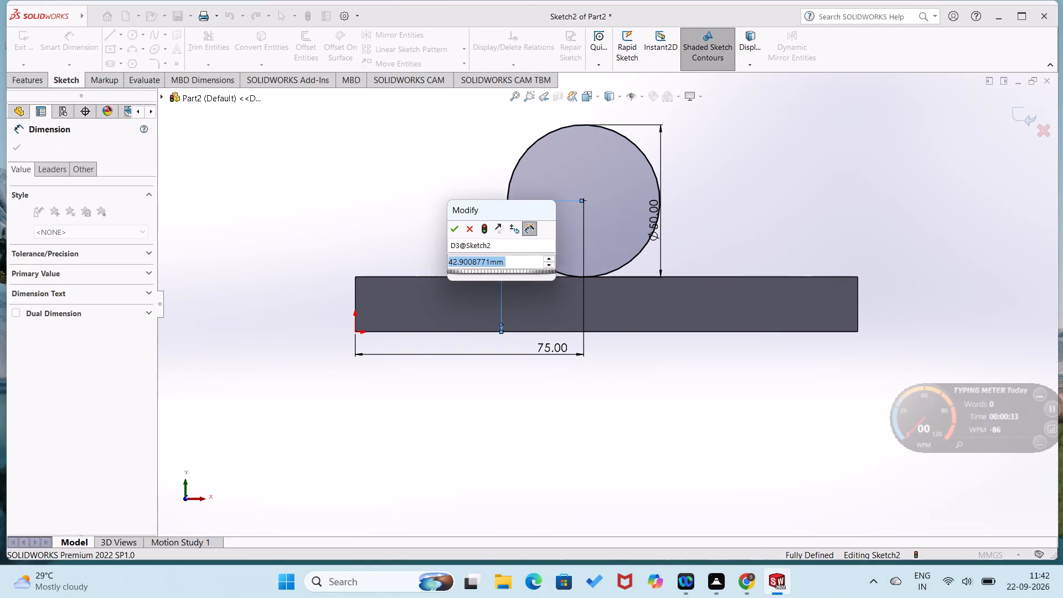
text(36)
key(Return)
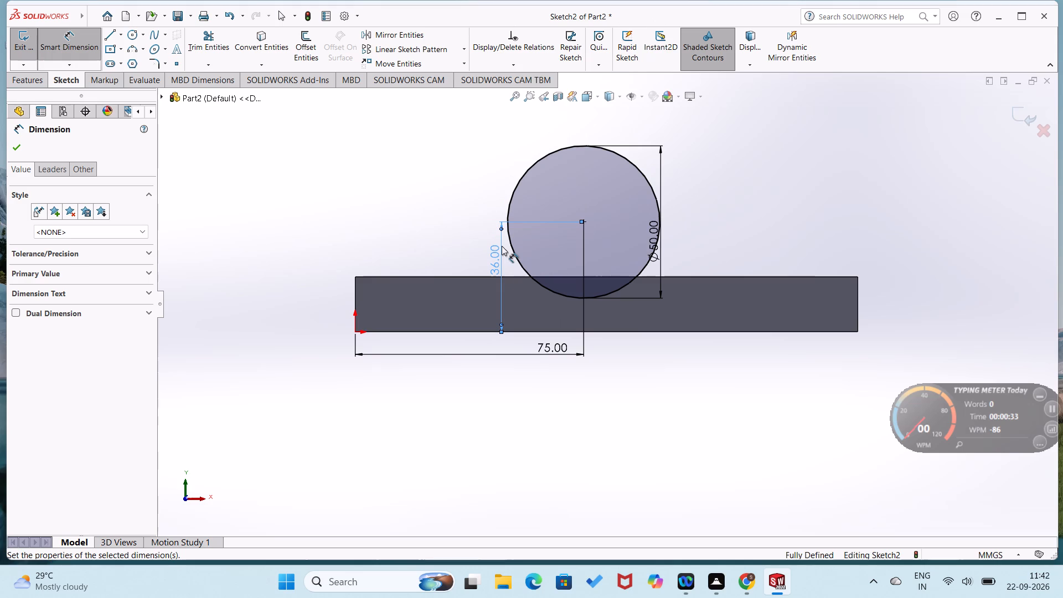
click(416, 228)
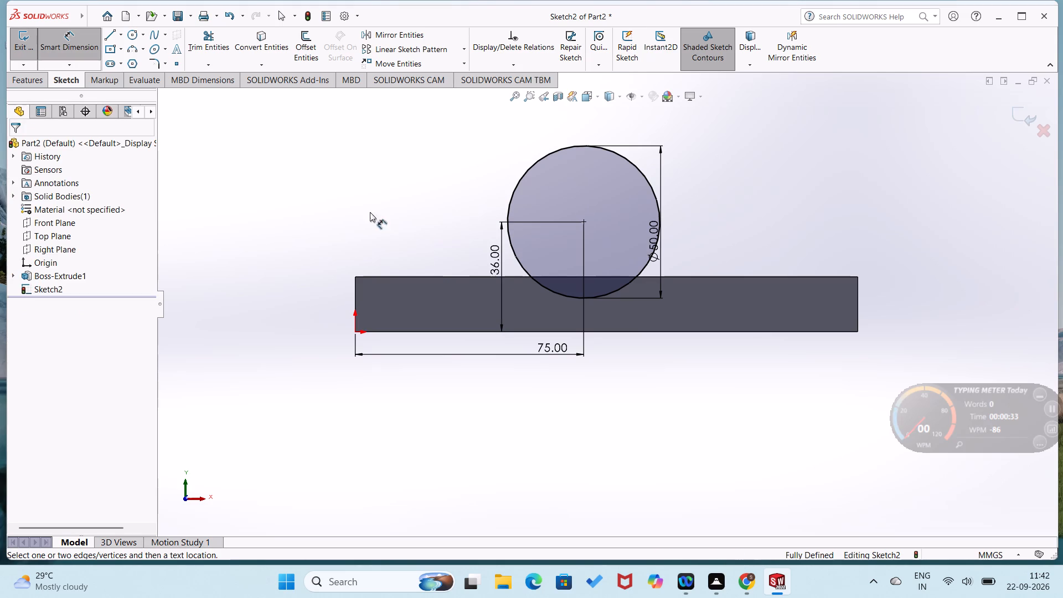
Extrude the circle as a merged boss, Blind, 62 mm back across the block and 6 mm forward in Direction 2.
click(32, 79)
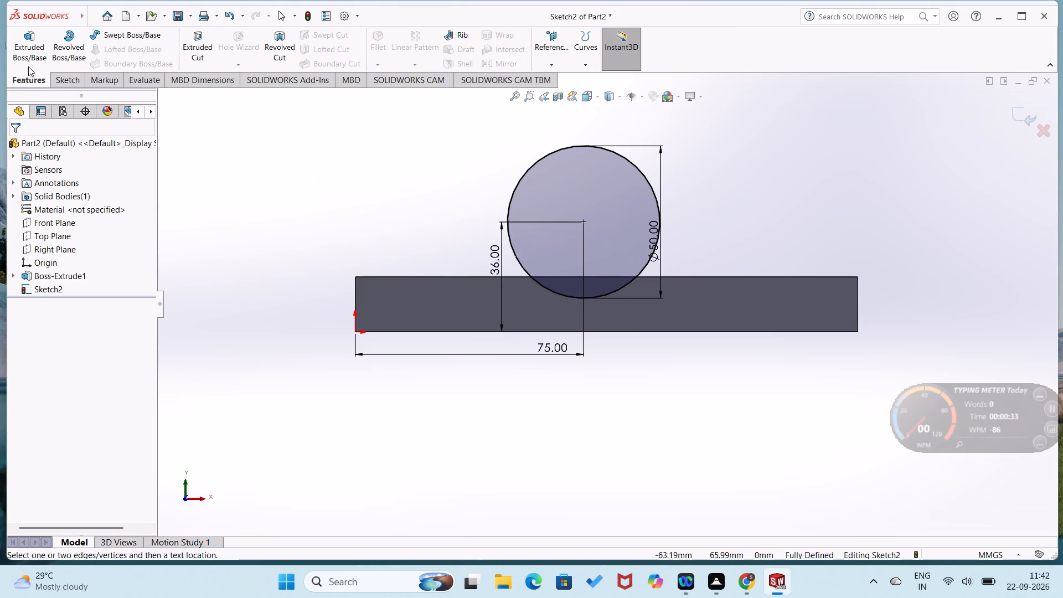
click(29, 53)
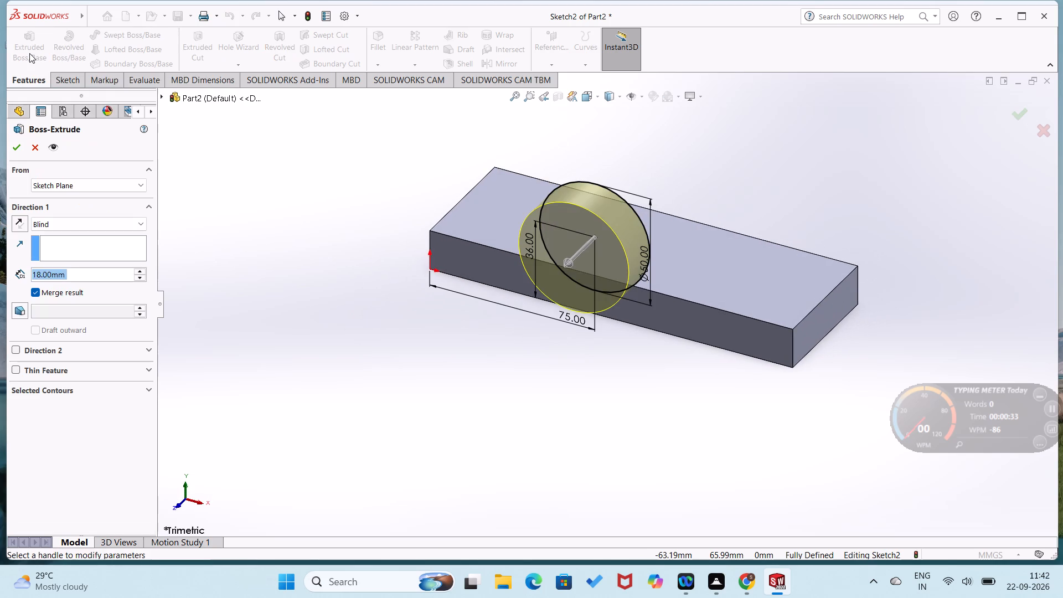
click(19, 219)
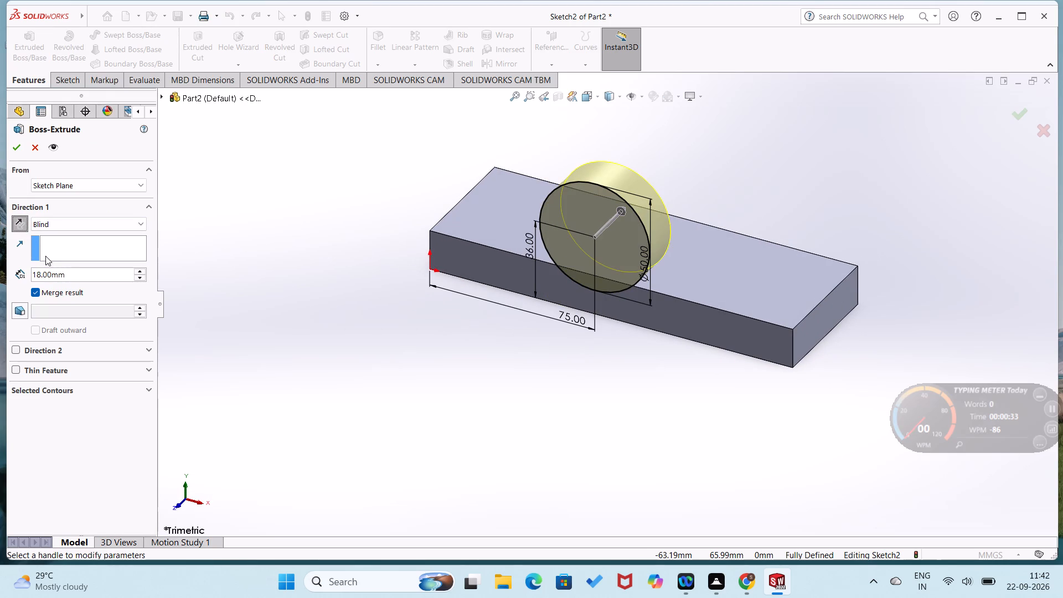
drag(67, 271, 32, 270)
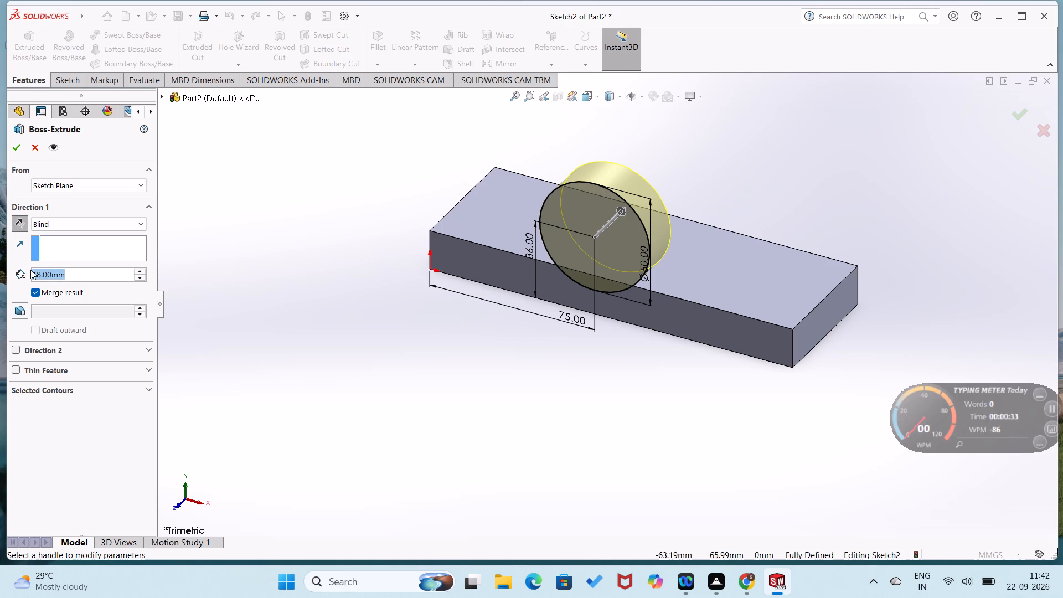
text(56)
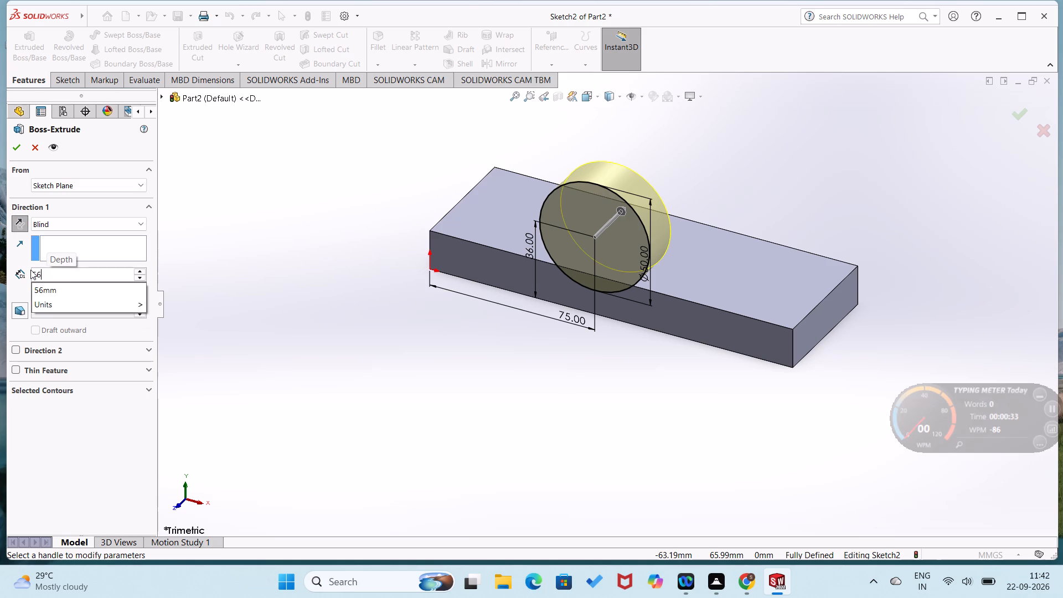
key(Return)
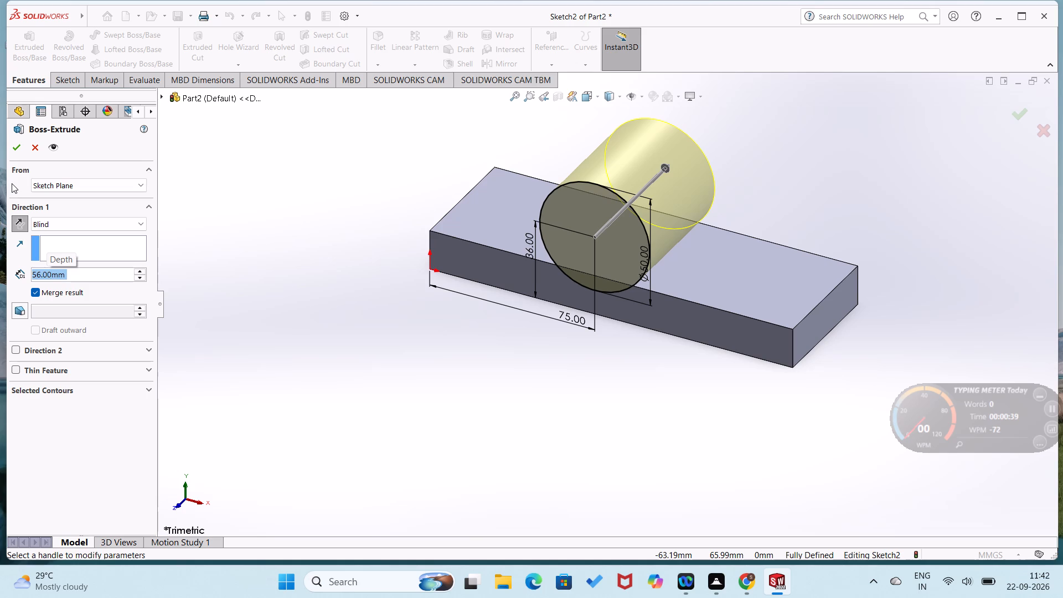
text(60)
key(Return)
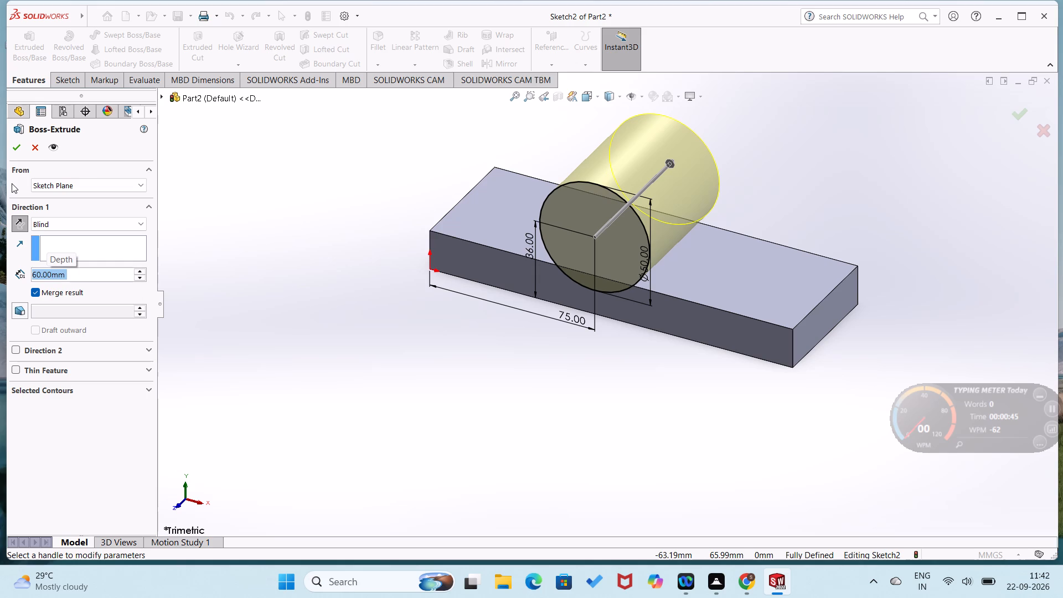
text(62)
key(Return)
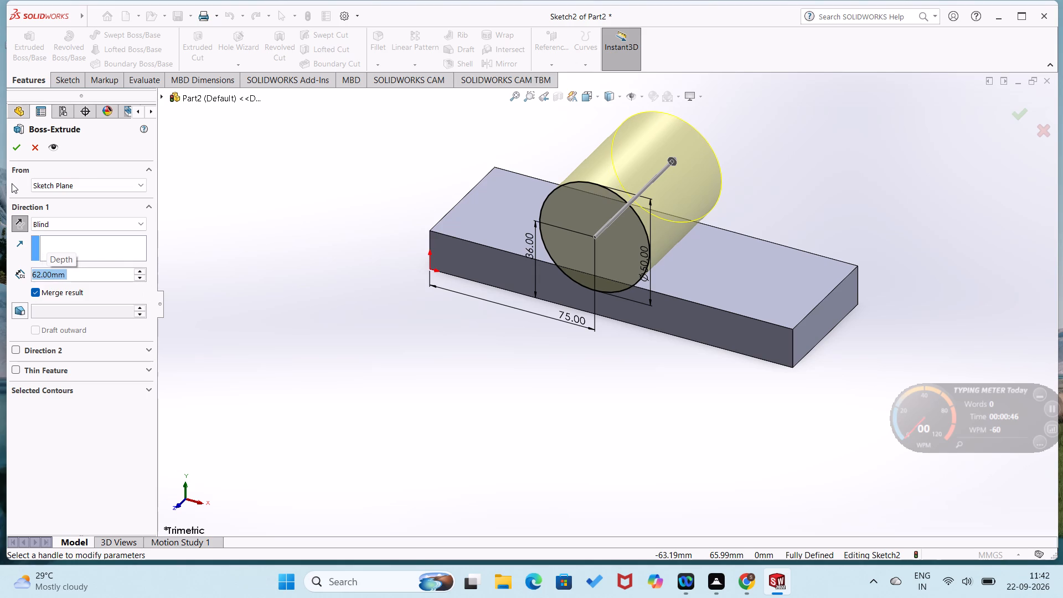
click(18, 352)
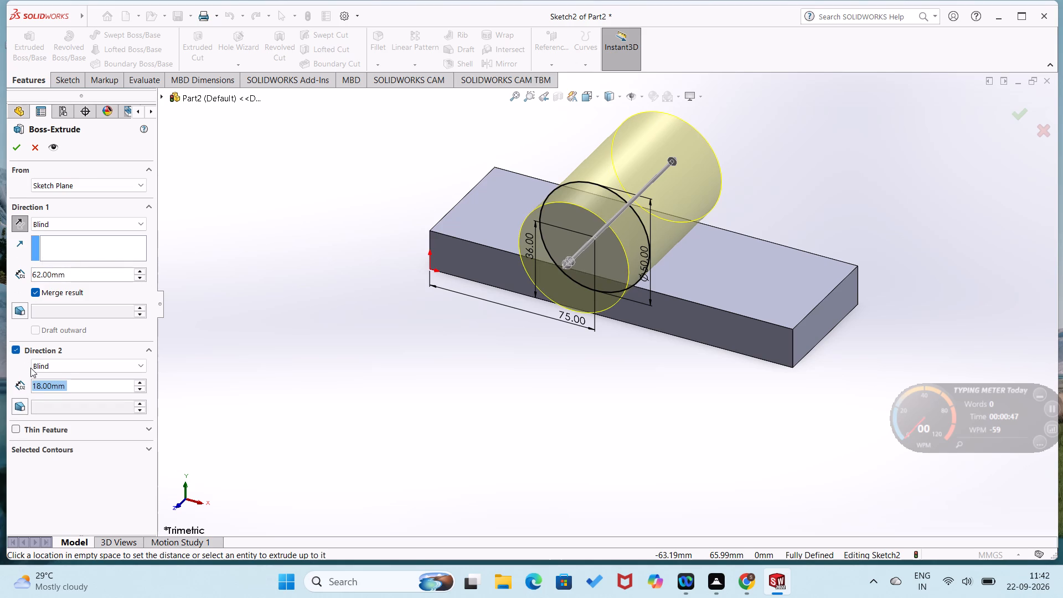
key(6)
key(Return)
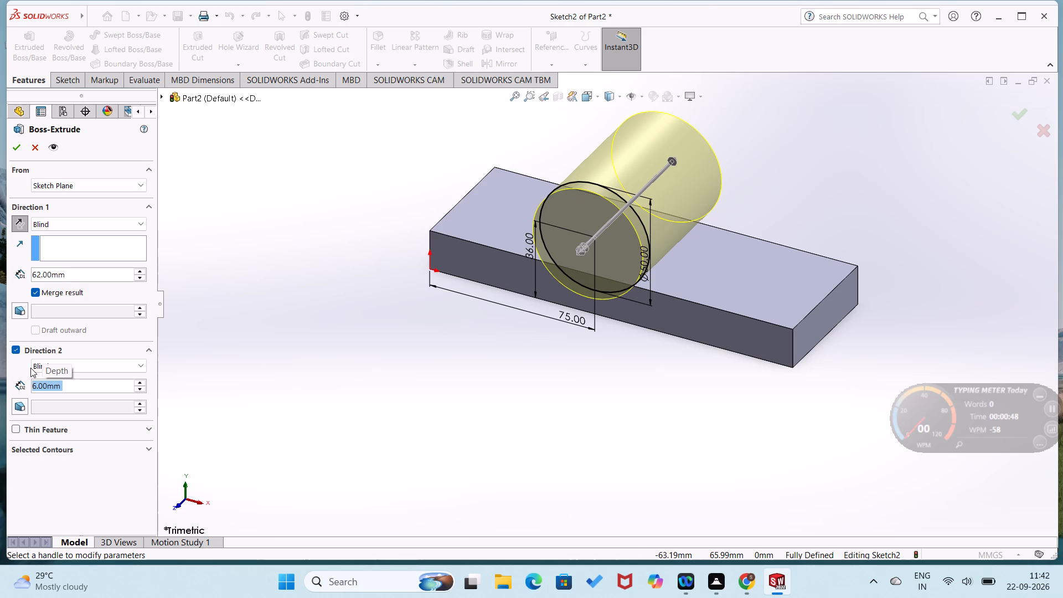
click(17, 152)
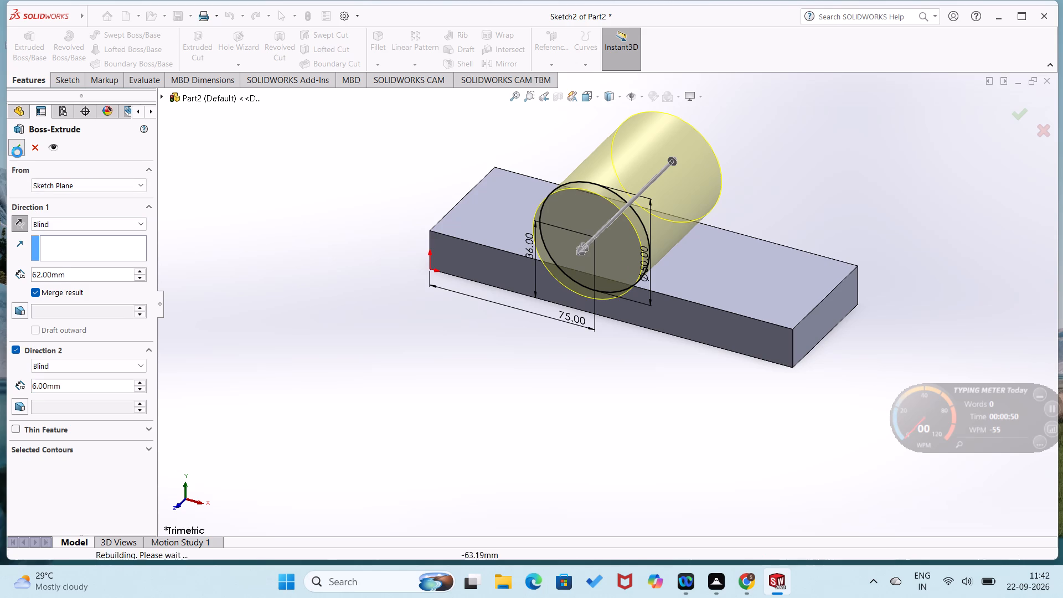
click(254, 308)
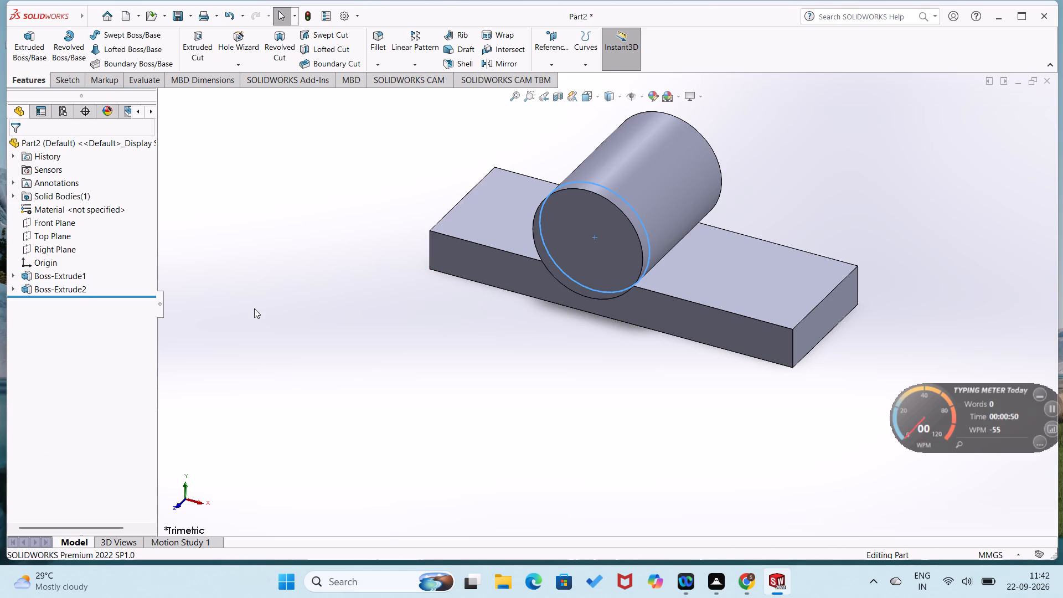
Start a sketch on the cylinder's front face and draw a concentric circle about 24 mm in diameter.
right_click(585, 245)
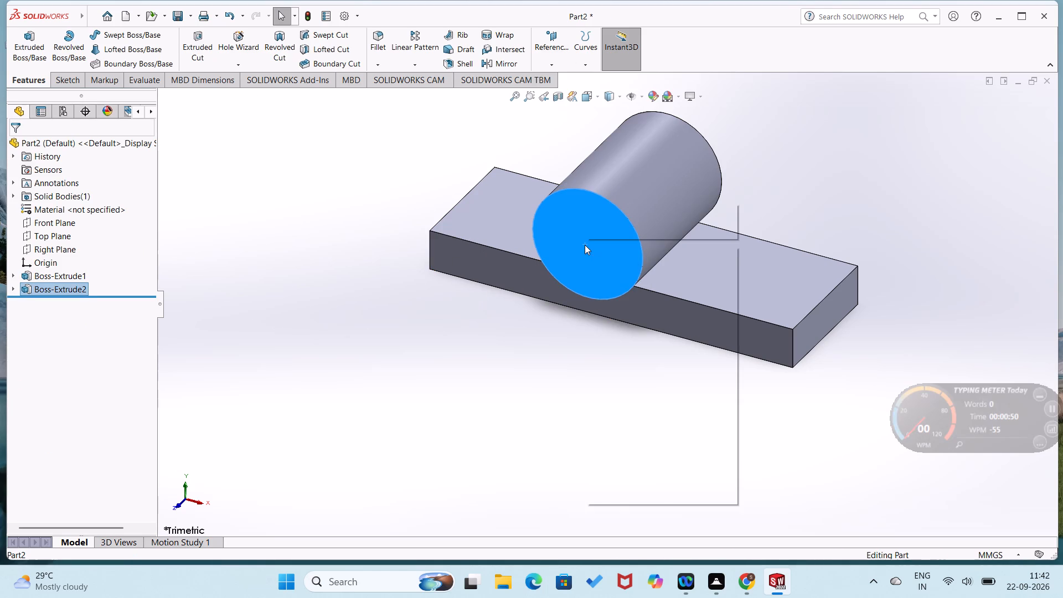
click(613, 229)
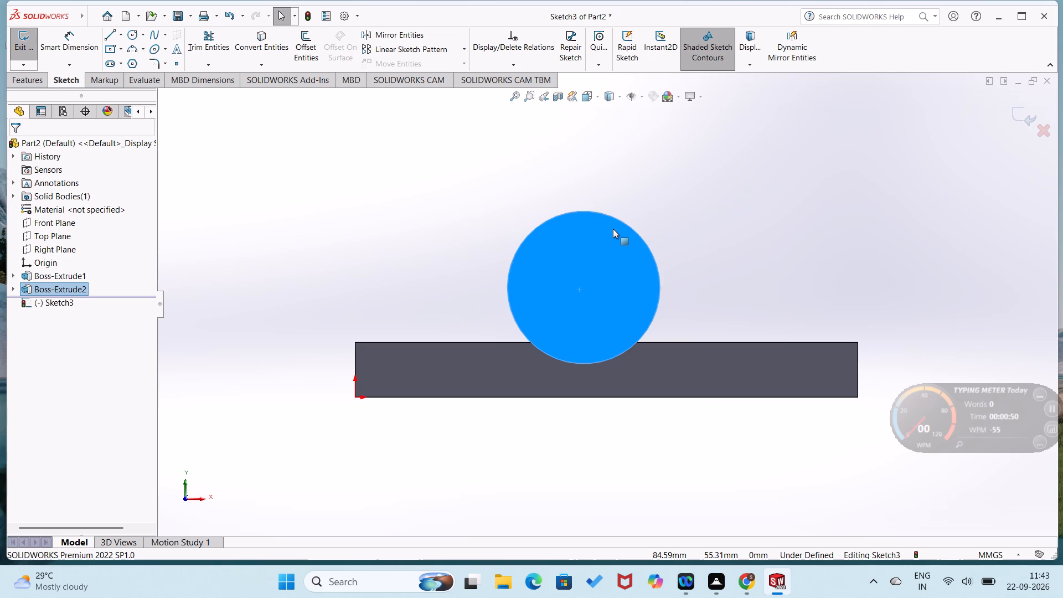
click(400, 269)
right_drag(401, 269, 461, 223)
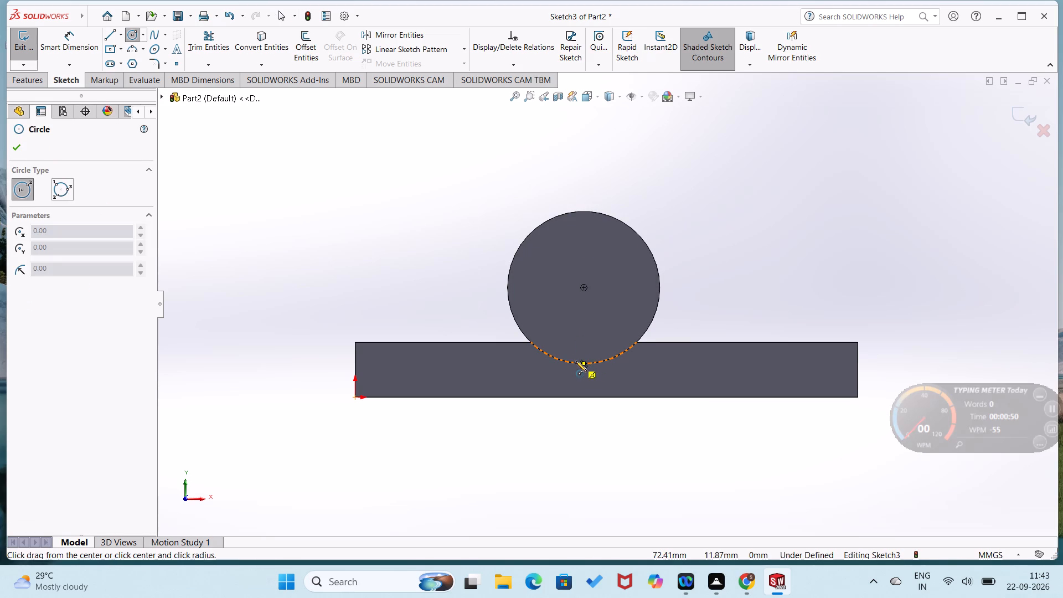
click(583, 288)
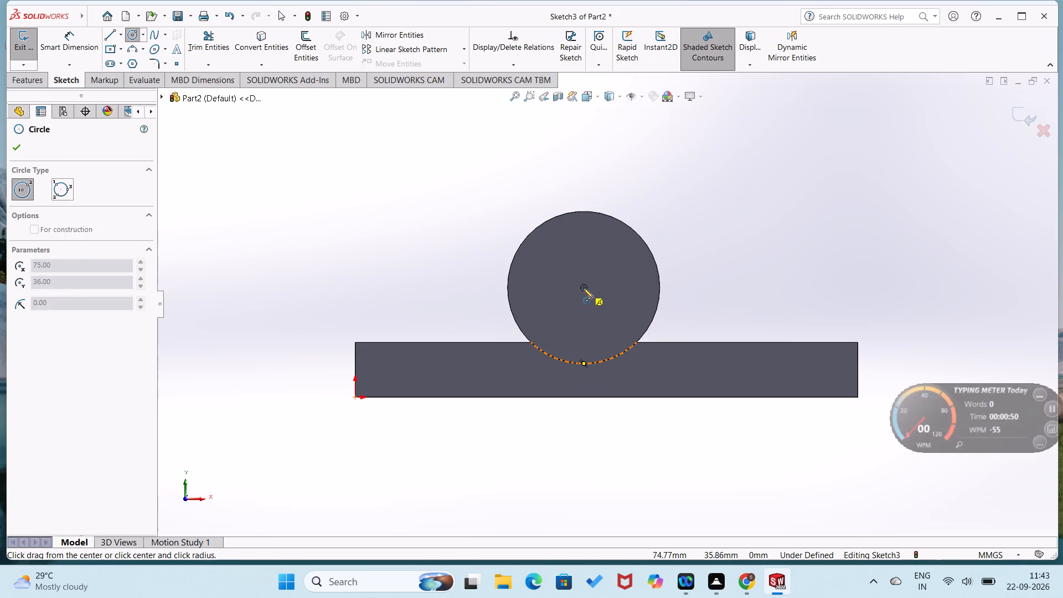
click(595, 322)
Dimension the inner circle's diameter to 25 mm.
right_drag(616, 310, 629, 260)
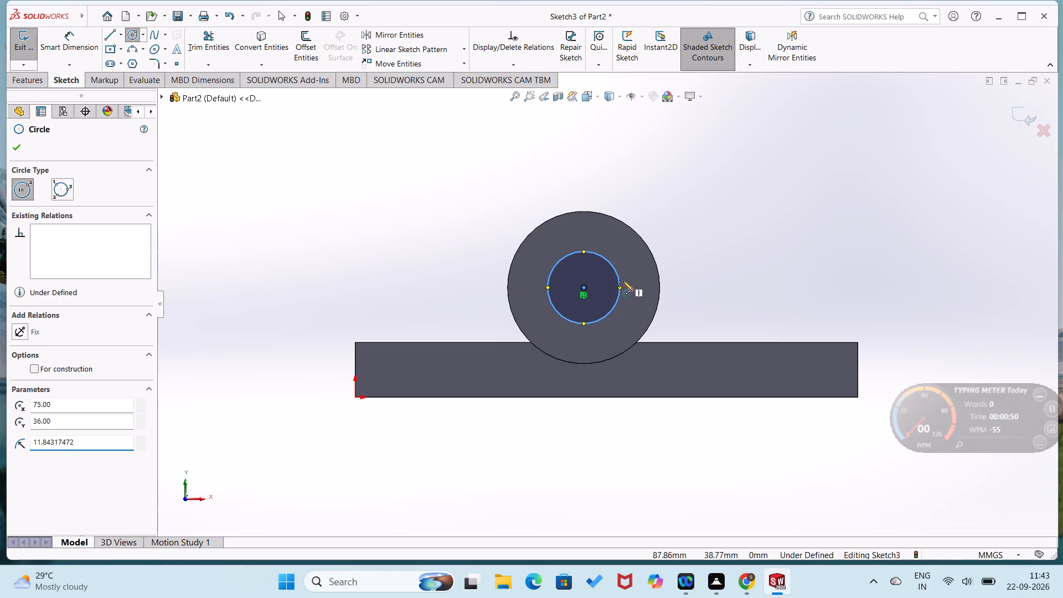
right_drag(628, 315, 660, 187)
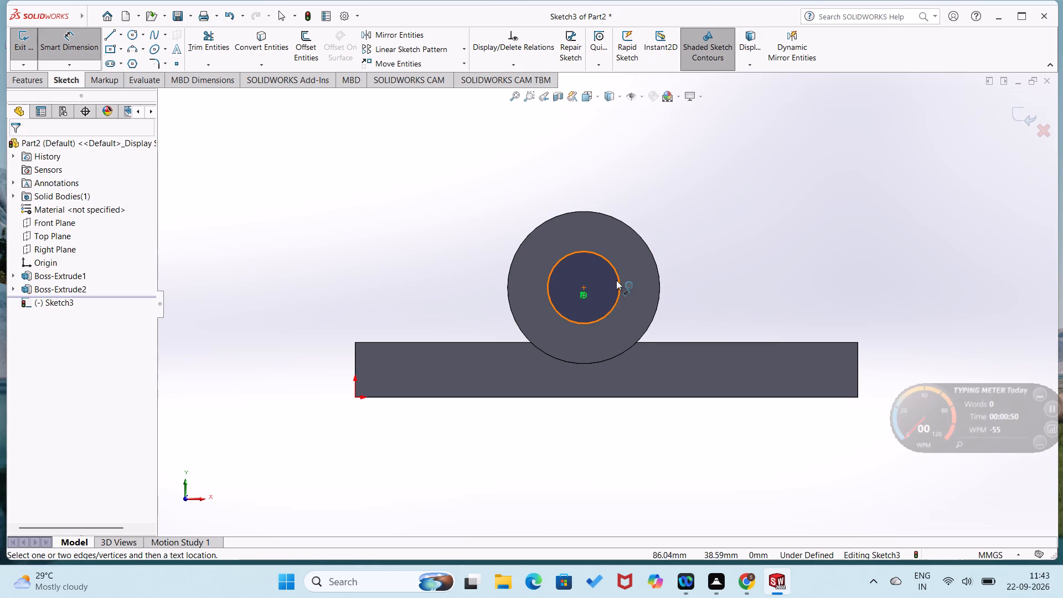
click(618, 282)
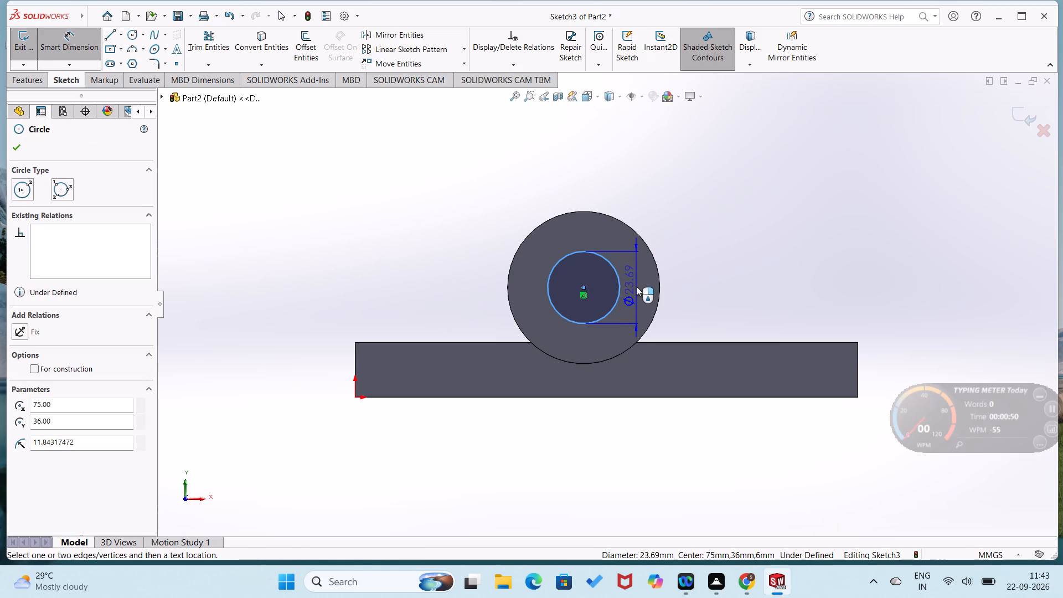
click(637, 287)
text(25)
key(Return)
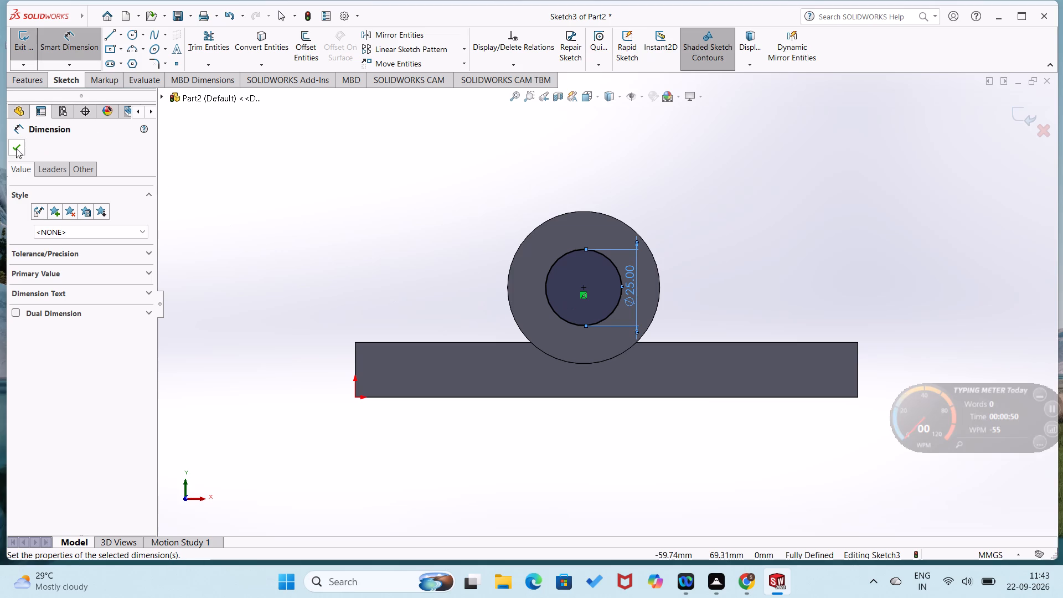
click(11, 150)
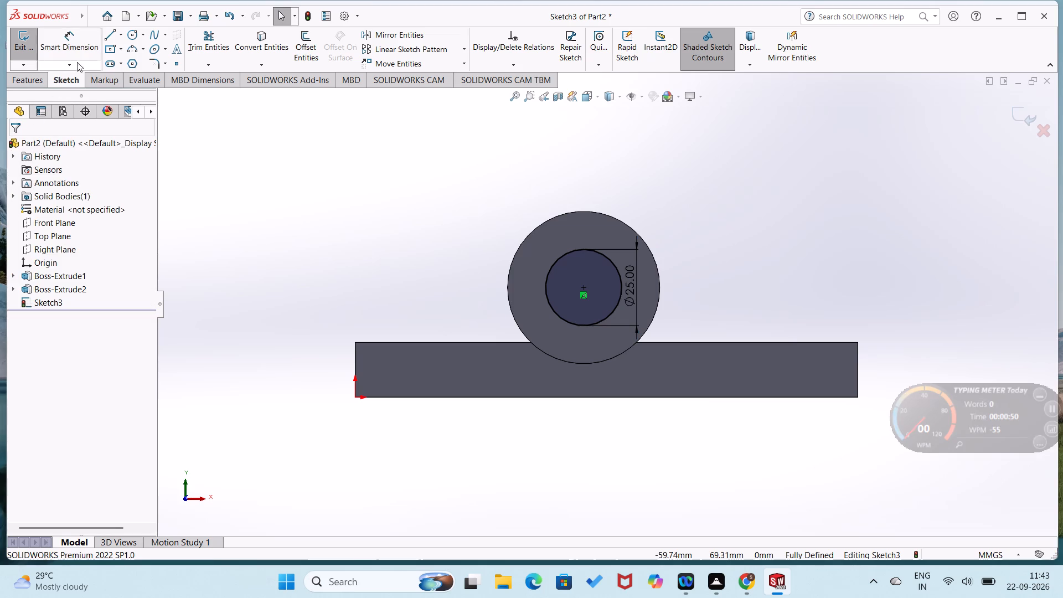
Cut-extrude the 25 mm circle Through All to bore the cylinder.
click(39, 83)
click(190, 42)
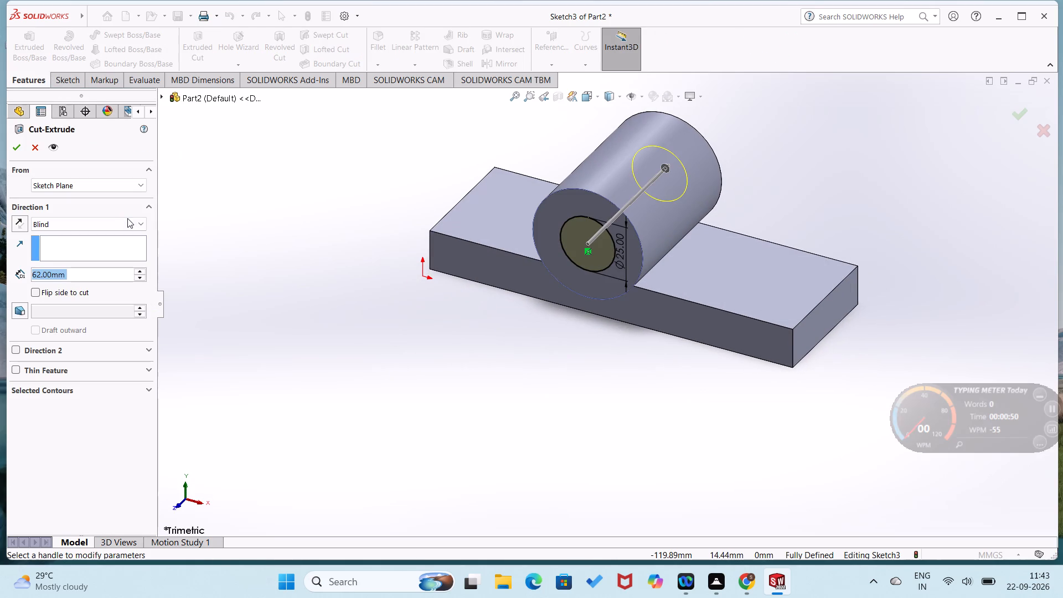
click(146, 225)
click(140, 241)
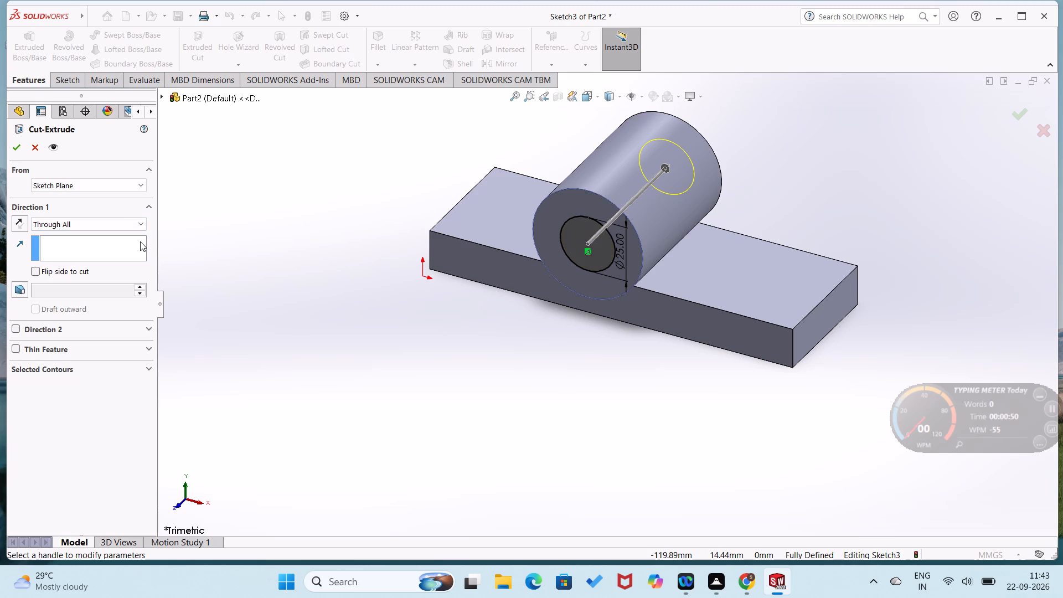
click(17, 148)
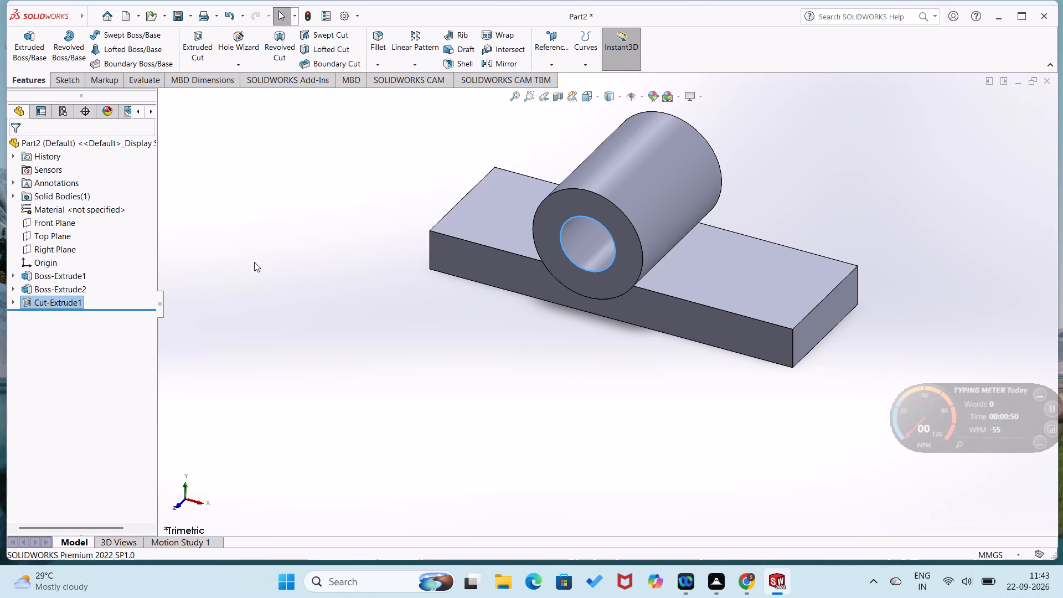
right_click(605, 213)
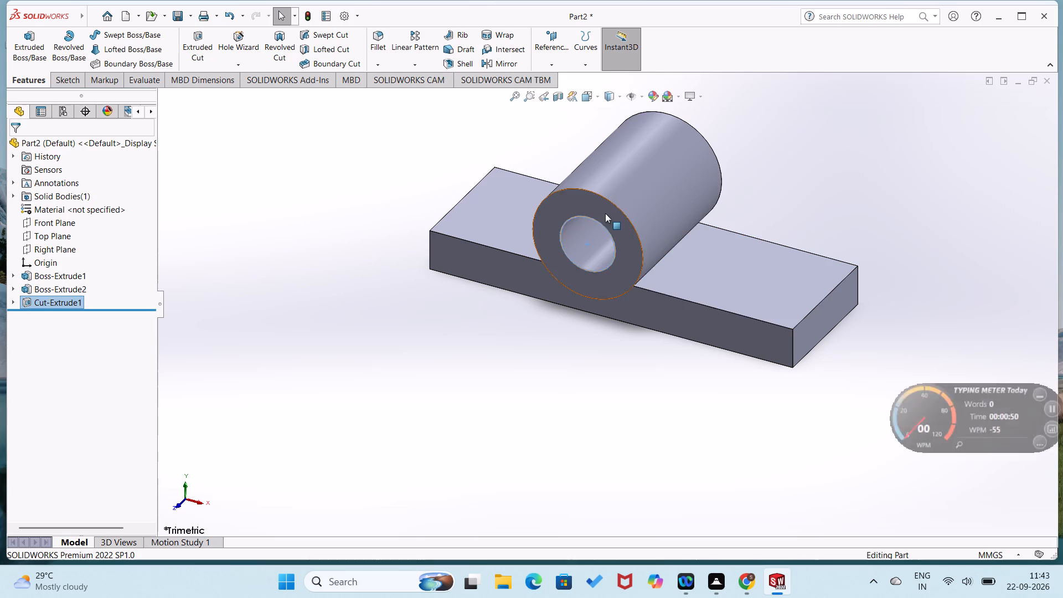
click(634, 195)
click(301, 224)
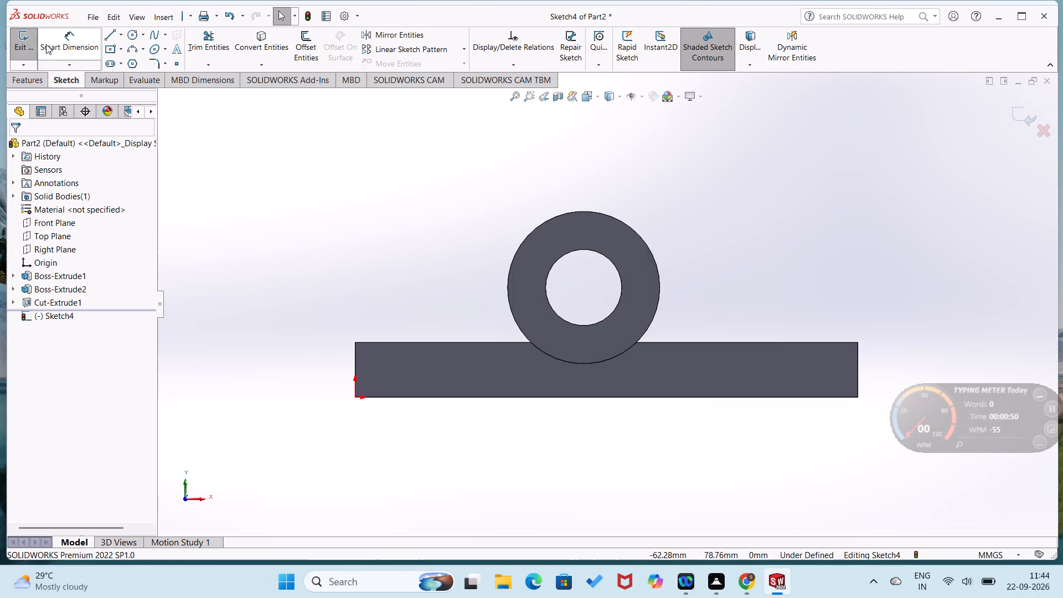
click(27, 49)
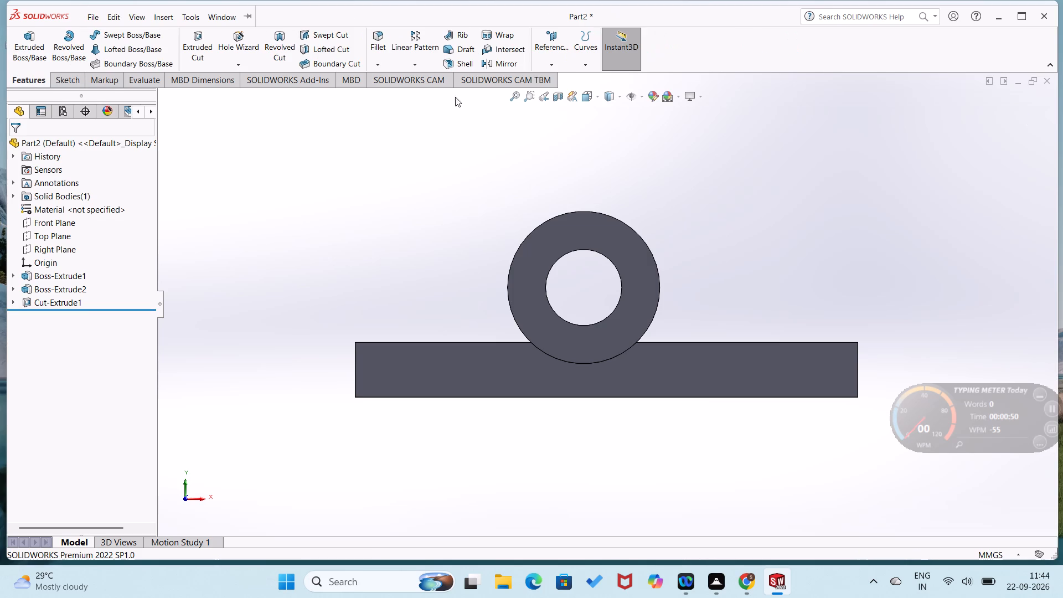
Start a reference plane parallel to the cylinder's front face, offset 10 mm and flipped inward along the cylinder.
click(548, 65)
click(559, 78)
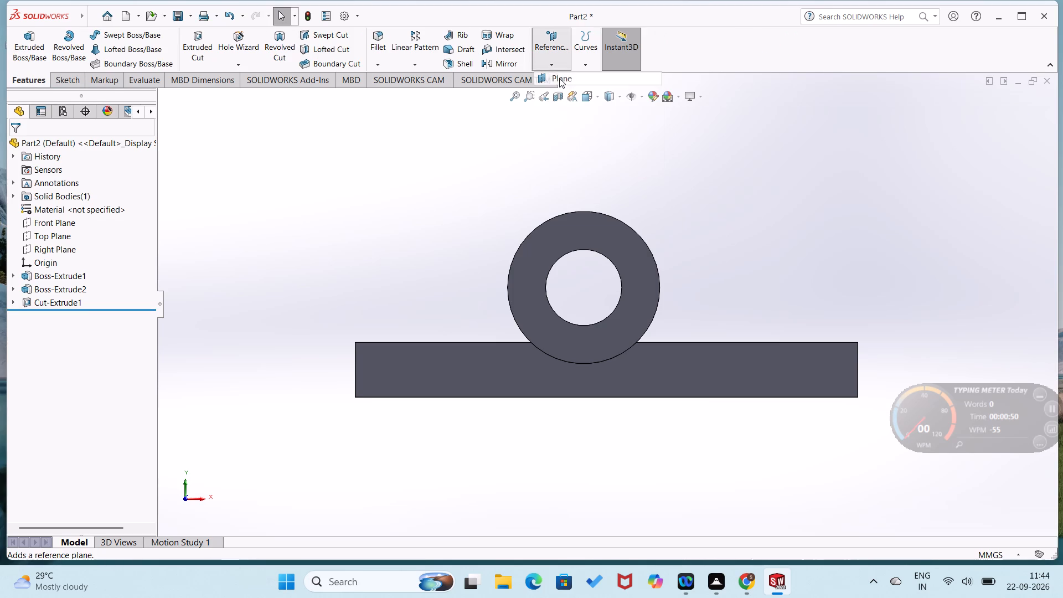
click(565, 232)
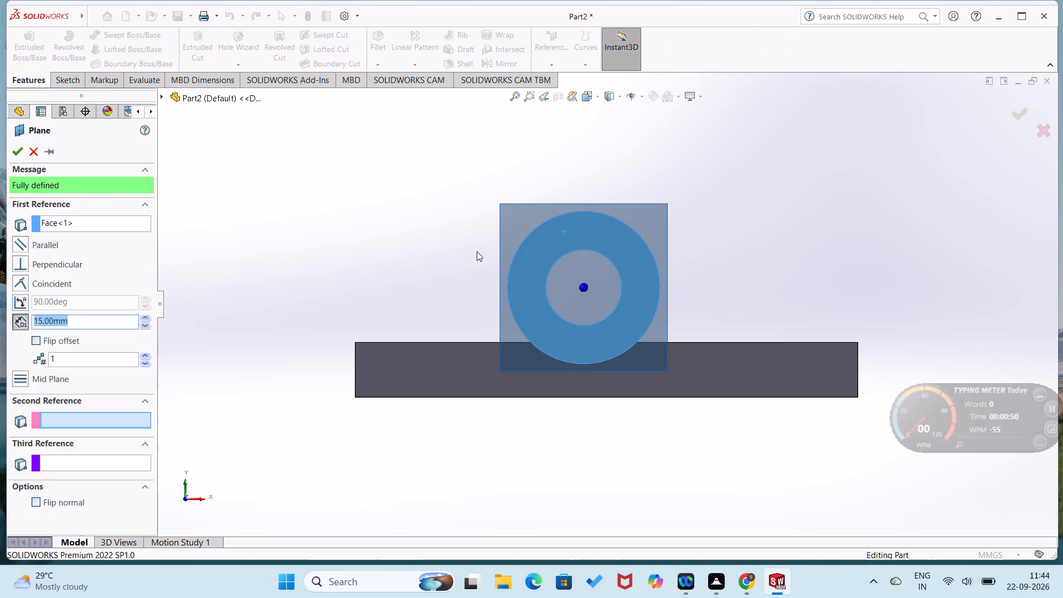
middle_drag(477, 251, 480, 303)
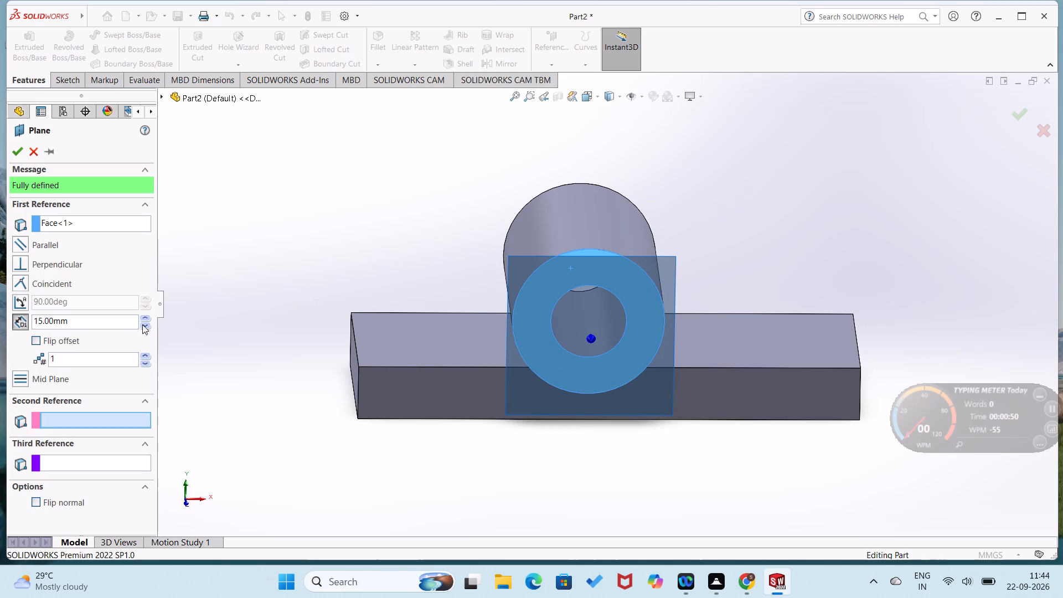
drag(129, 319, 18, 322)
text(10)
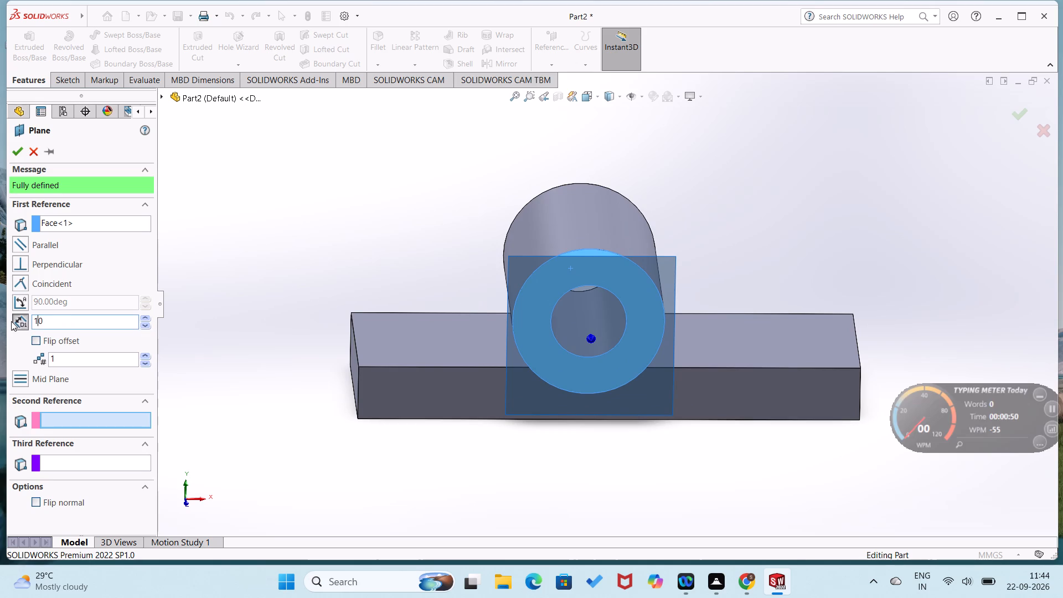
key(Return)
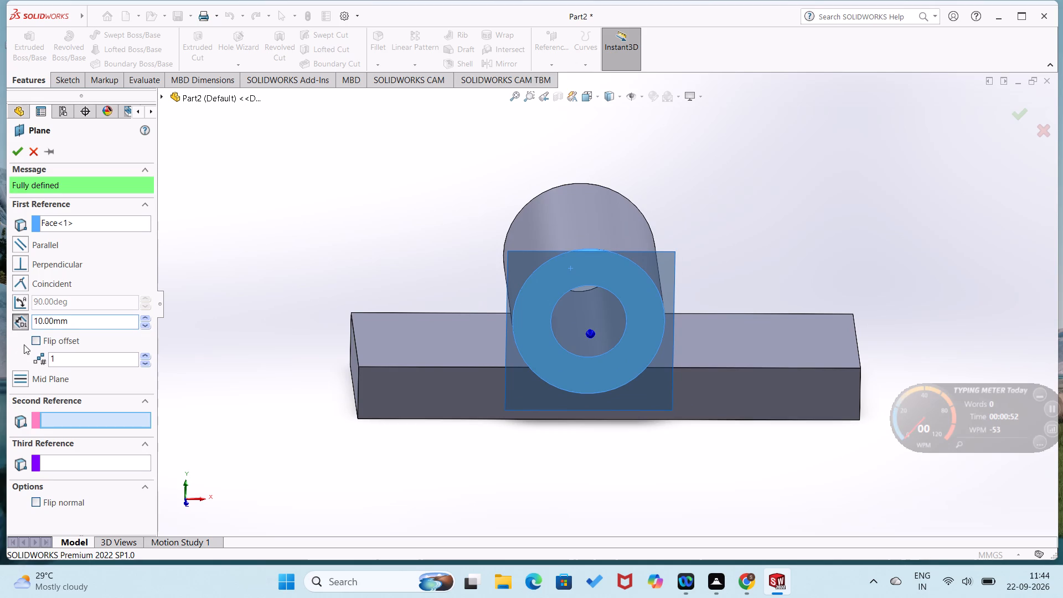
click(34, 339)
middle_drag(199, 388, 215, 409)
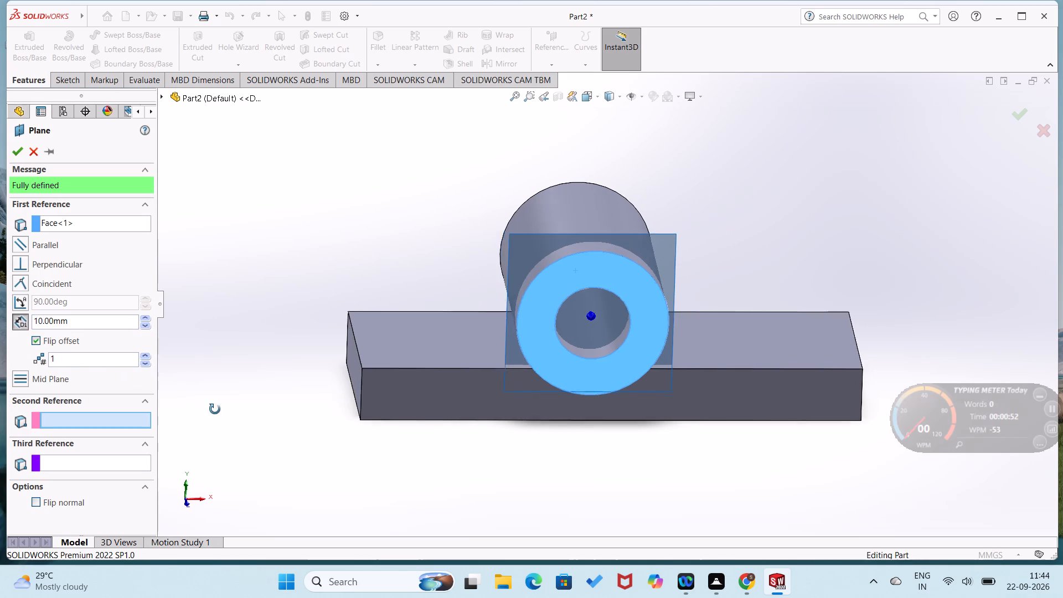
middle_drag(215, 409, 255, 503)
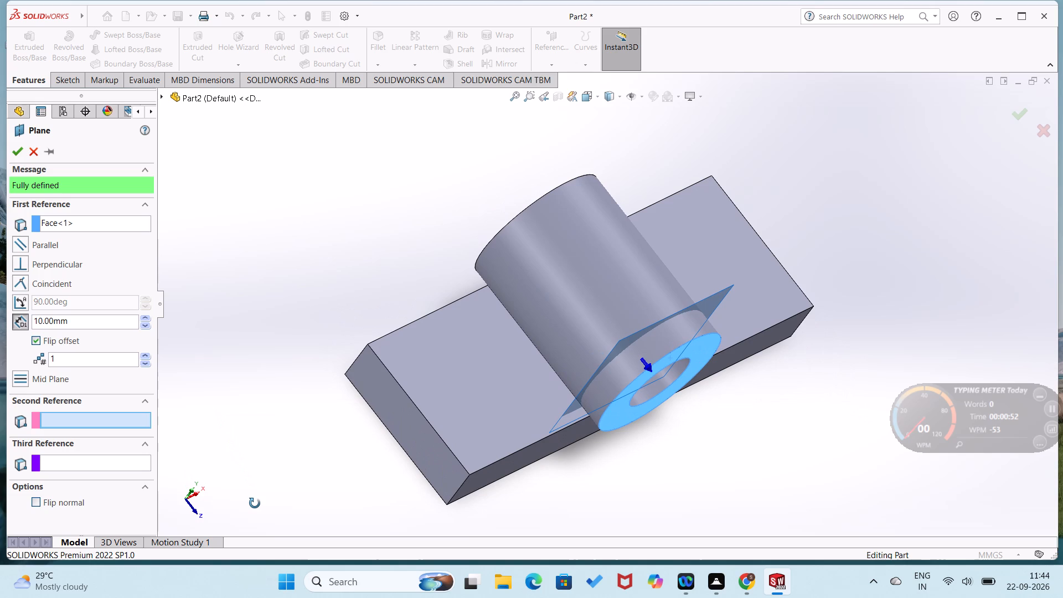
middle_drag(255, 503, 250, 496)
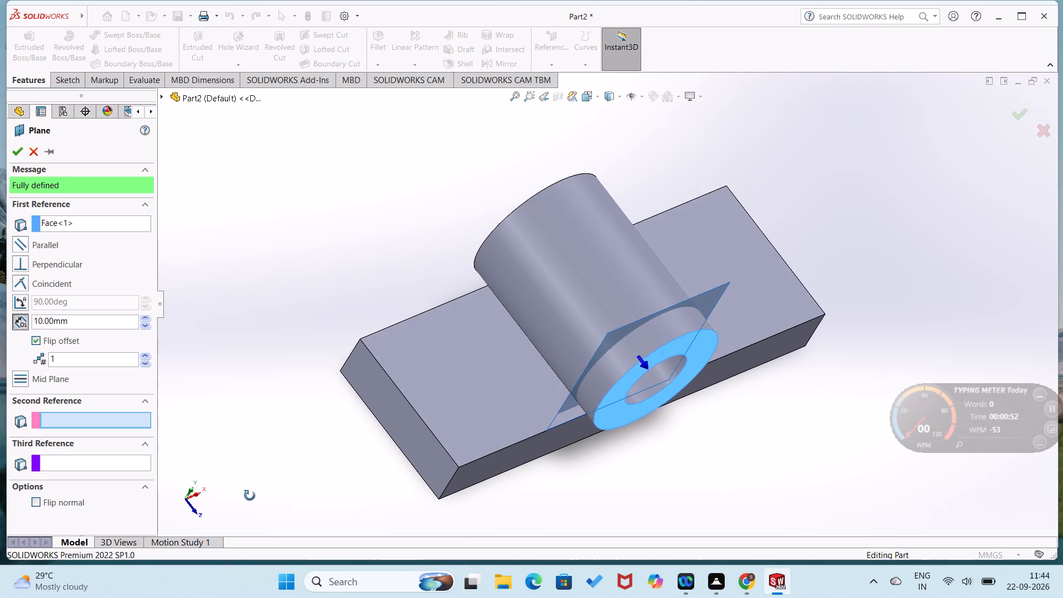
middle_drag(250, 496, 244, 489)
Set the plane's offset to 8 mm, keep it flipped into the cylinder, and create the plane.
drag(79, 324, 27, 316)
key(8)
key(Return)
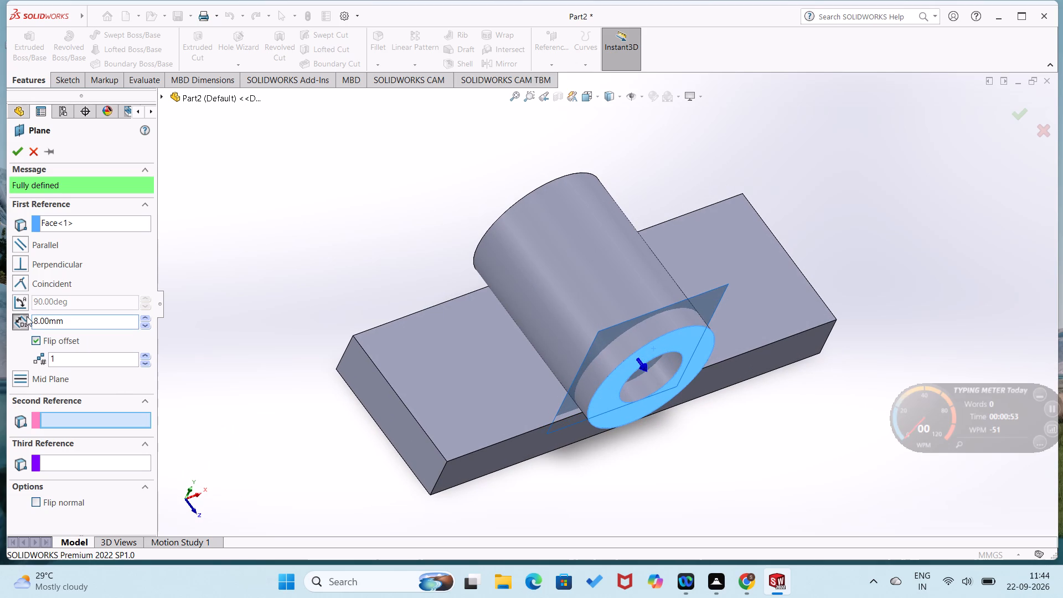
click(39, 341)
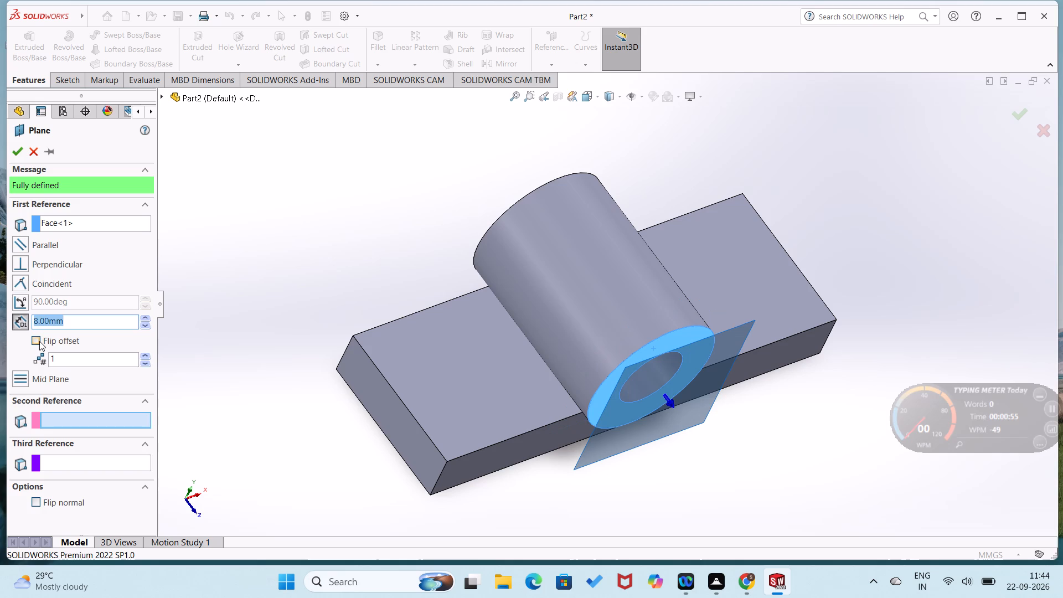
click(39, 341)
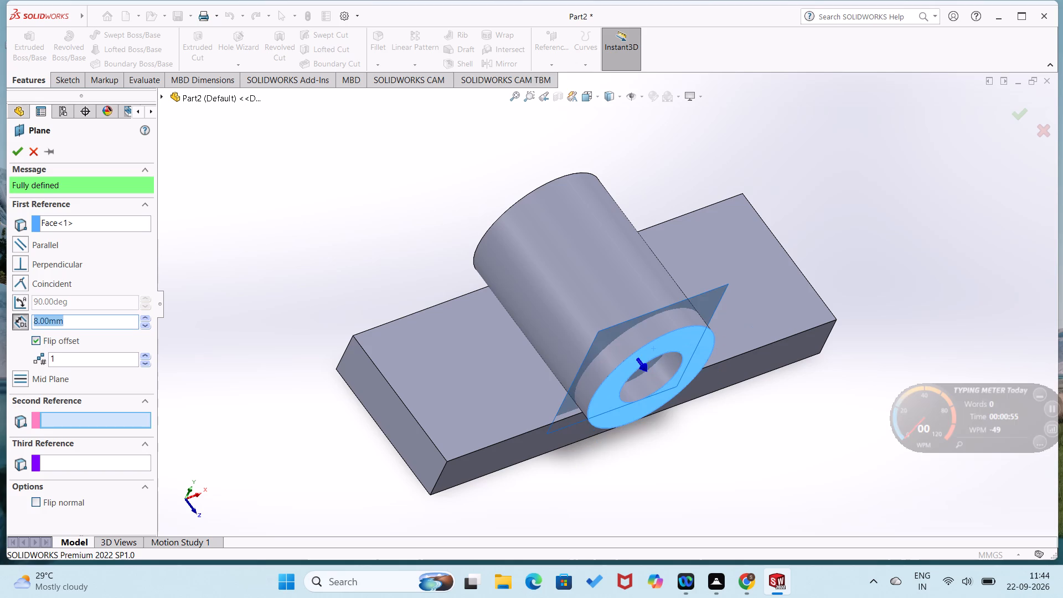
click(21, 151)
Start a sketch on the offset plane and draw a vertical construction line about 31 mm up from the cylinder's topmost point.
middle_drag(246, 256, 246, 256)
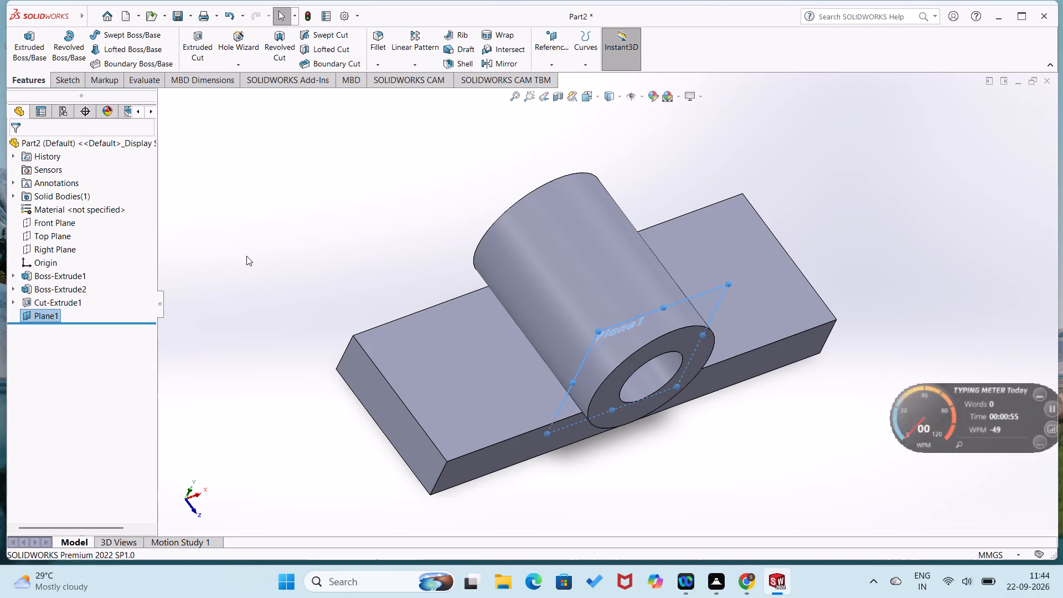
middle_drag(246, 256, 193, 167)
click(454, 237)
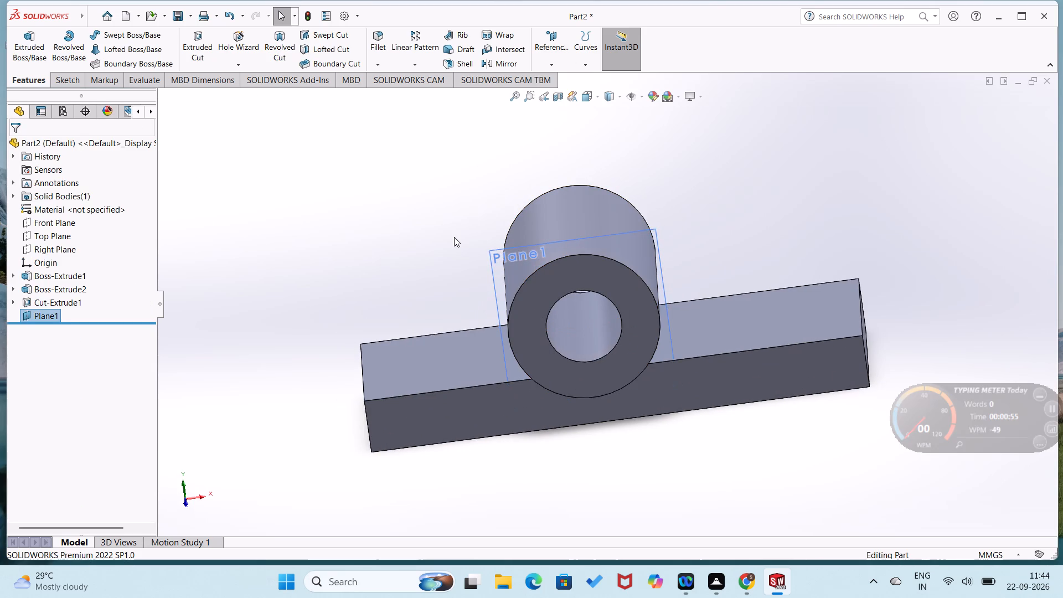
right_click(491, 244)
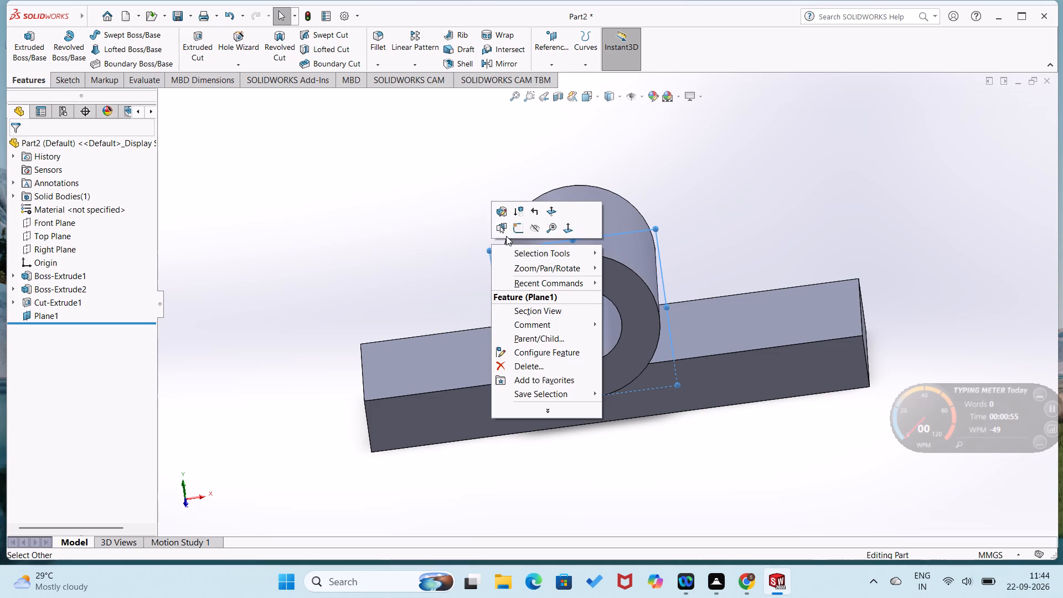
click(515, 230)
click(377, 235)
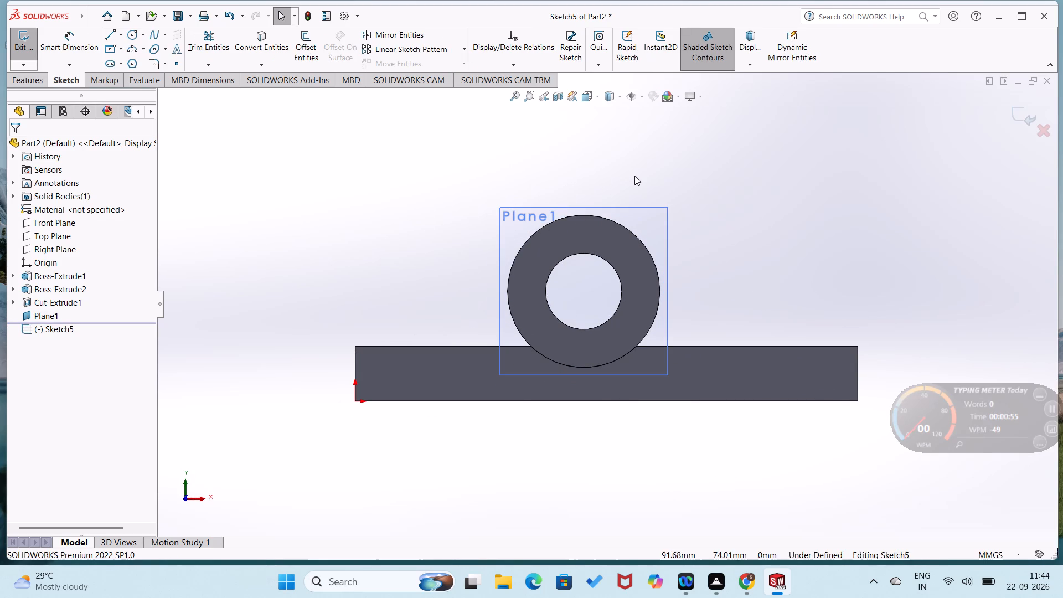
right_drag(654, 181, 558, 188)
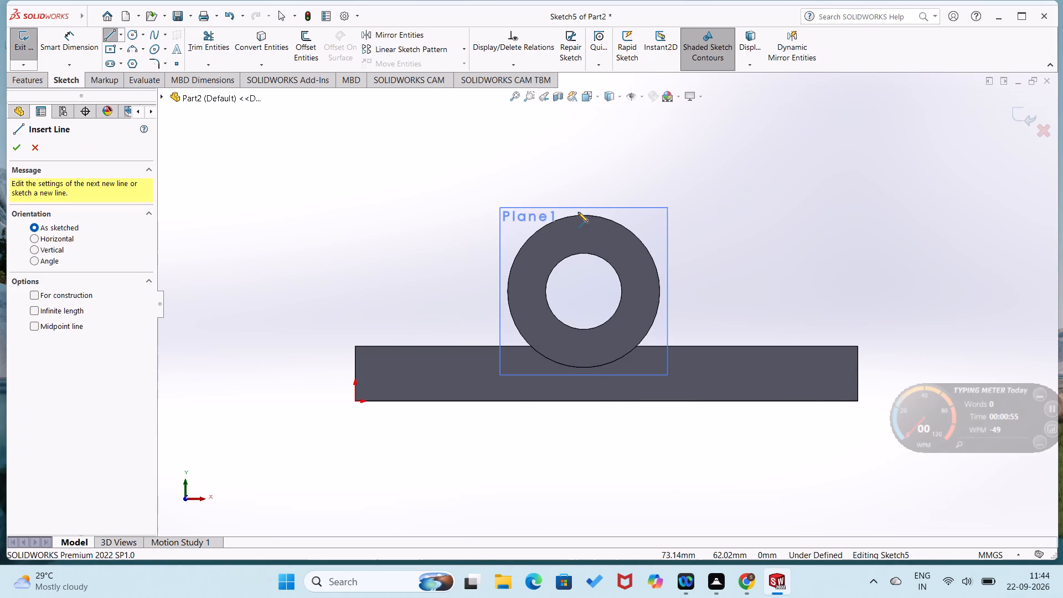
click(585, 217)
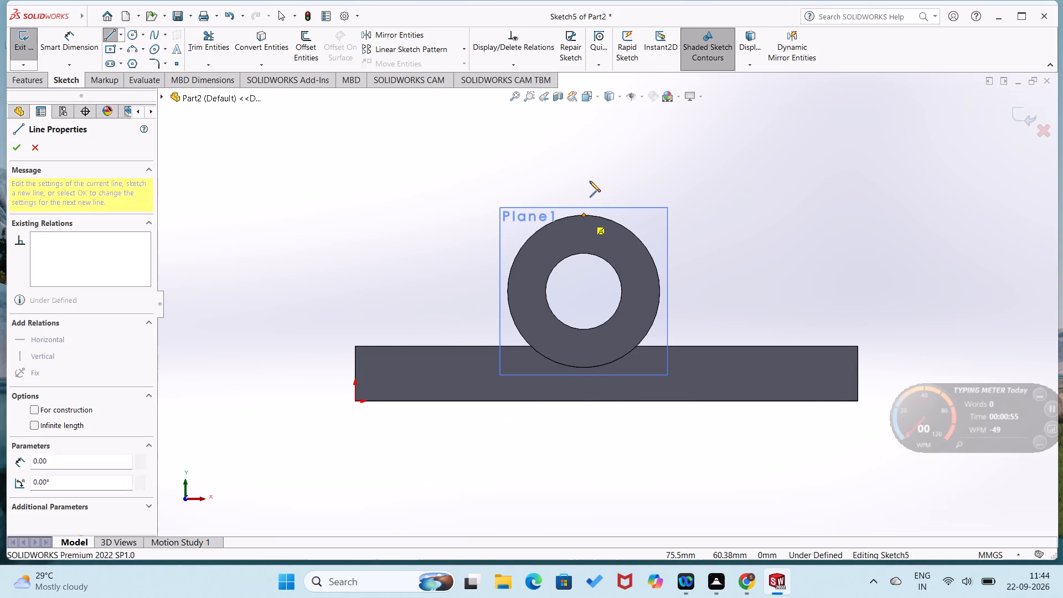
scroll(585, 163, up, 1)
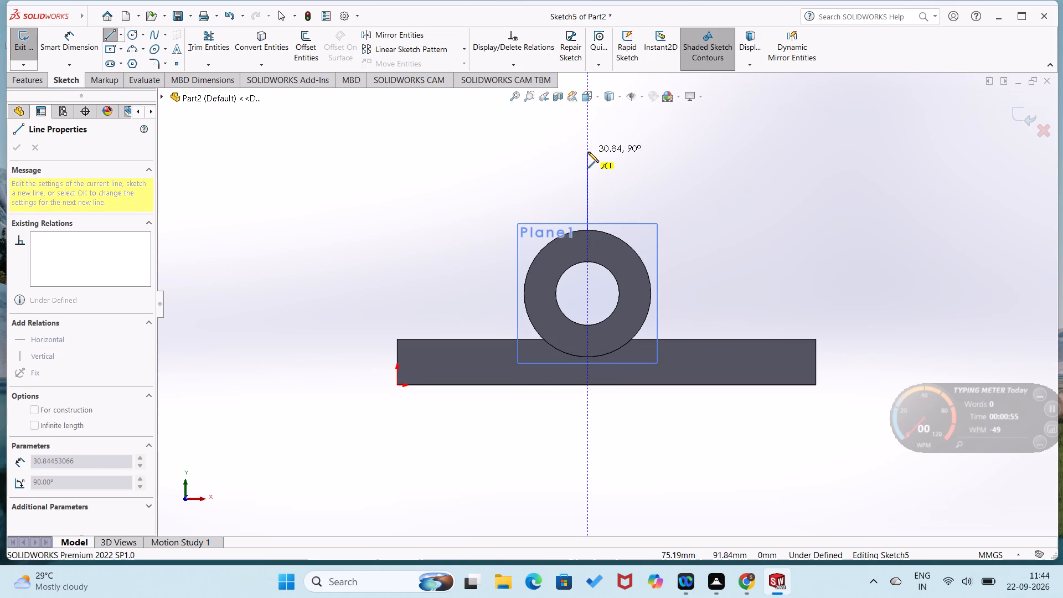
click(588, 152)
right_click(588, 152)
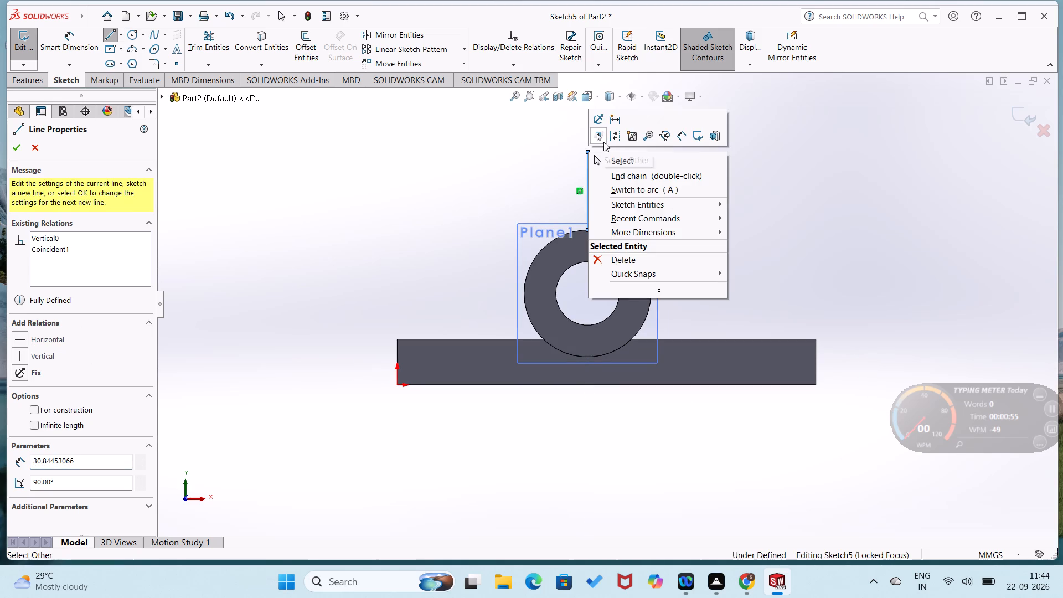
click(613, 136)
Sketch a closed rectangular outline around the centerline, about 27 mm wide and 31 mm high, with its base at the cylinder's top.
right_drag(567, 188, 524, 199)
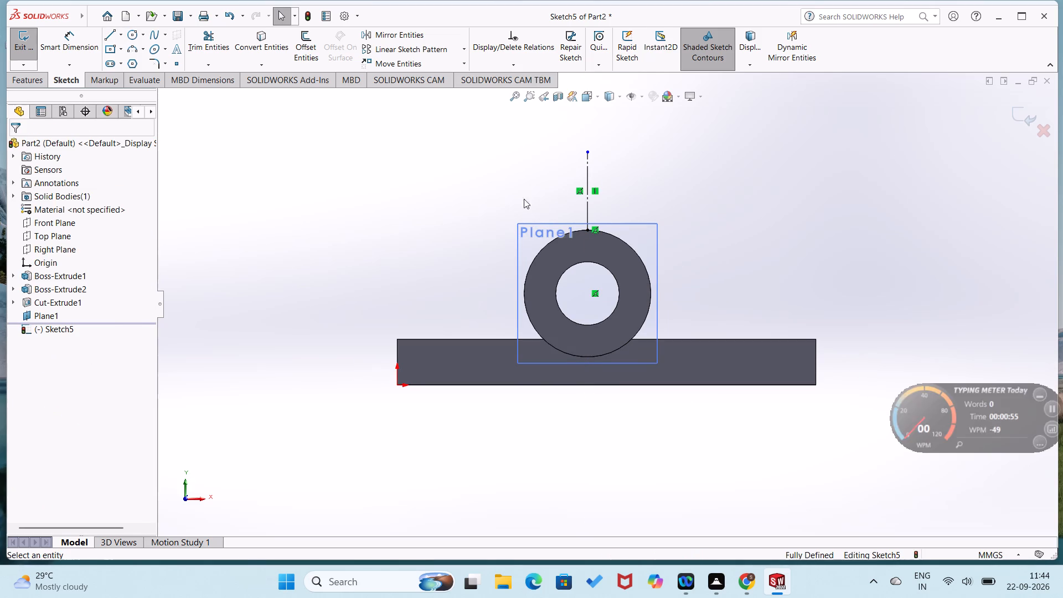
right_drag(524, 199, 458, 199)
click(589, 229)
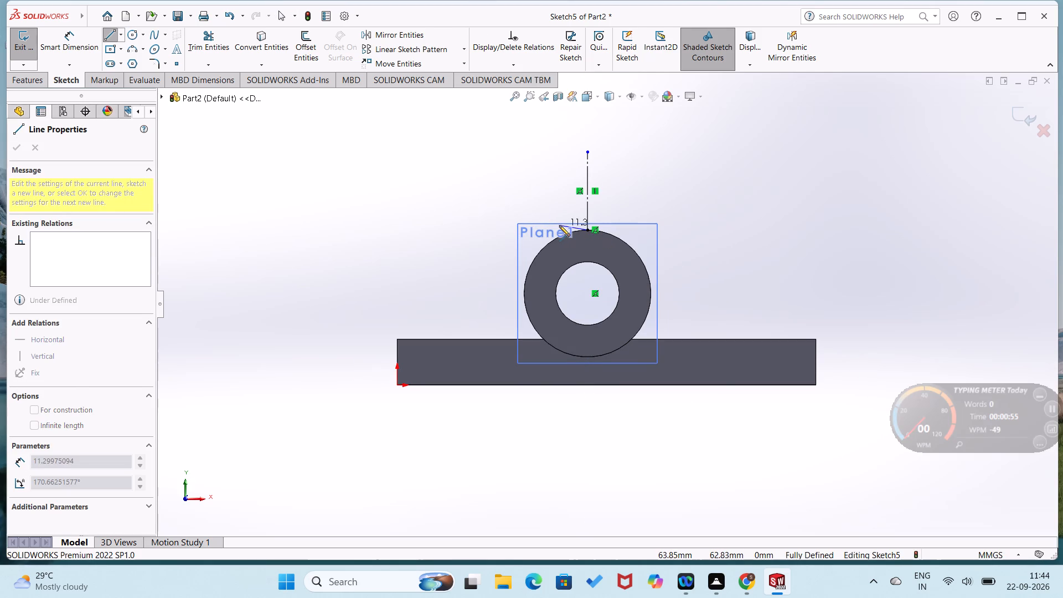
click(555, 233)
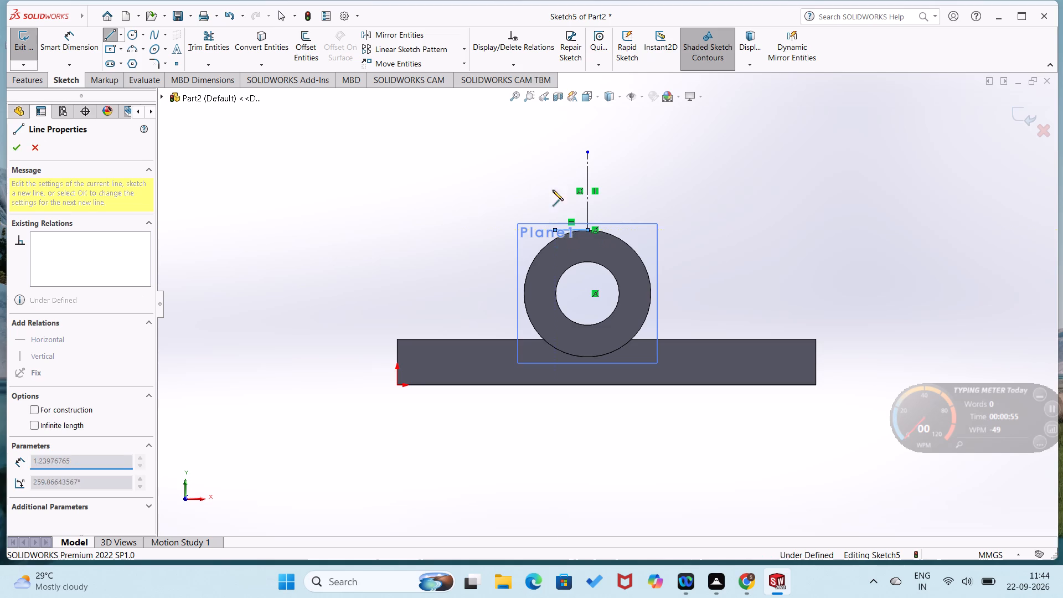
click(556, 152)
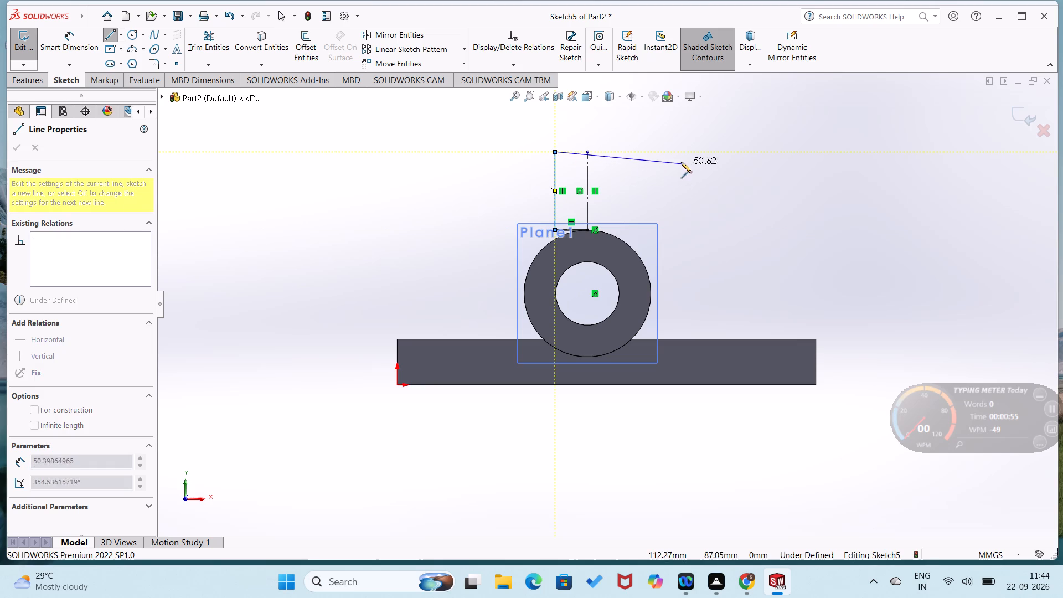
click(624, 149)
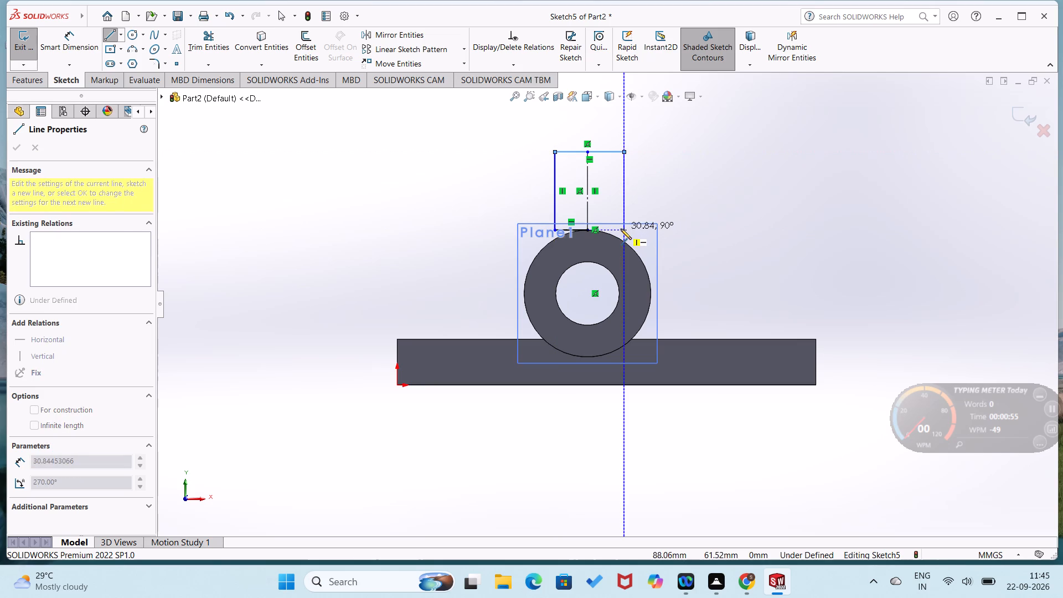
click(621, 229)
click(589, 229)
Dimension the two bottom segments of the rectangle to 15 mm on each side of the centerline.
right_drag(611, 216, 626, 162)
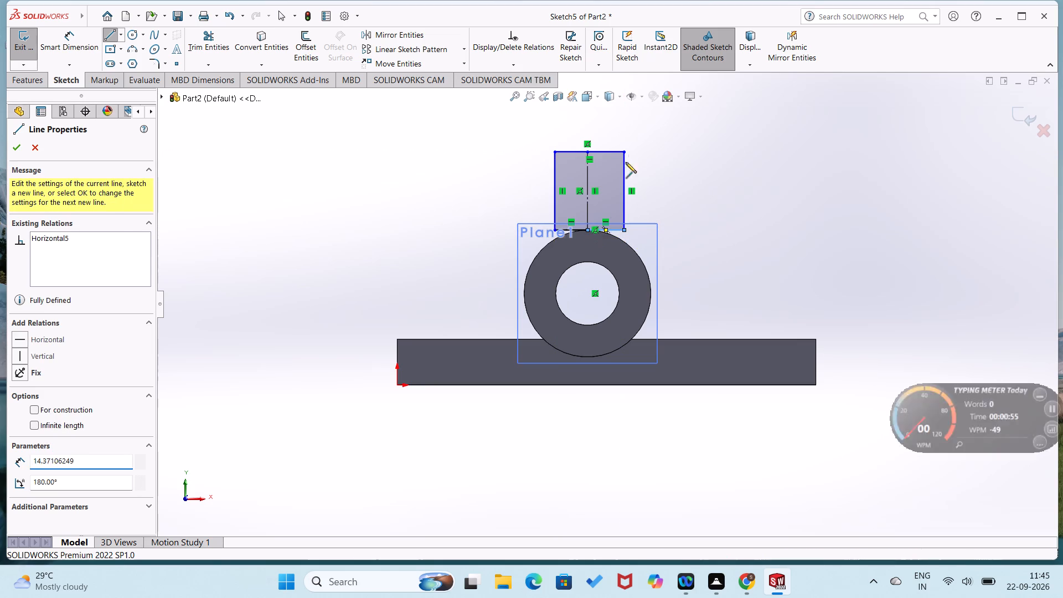
right_drag(626, 162, 631, 150)
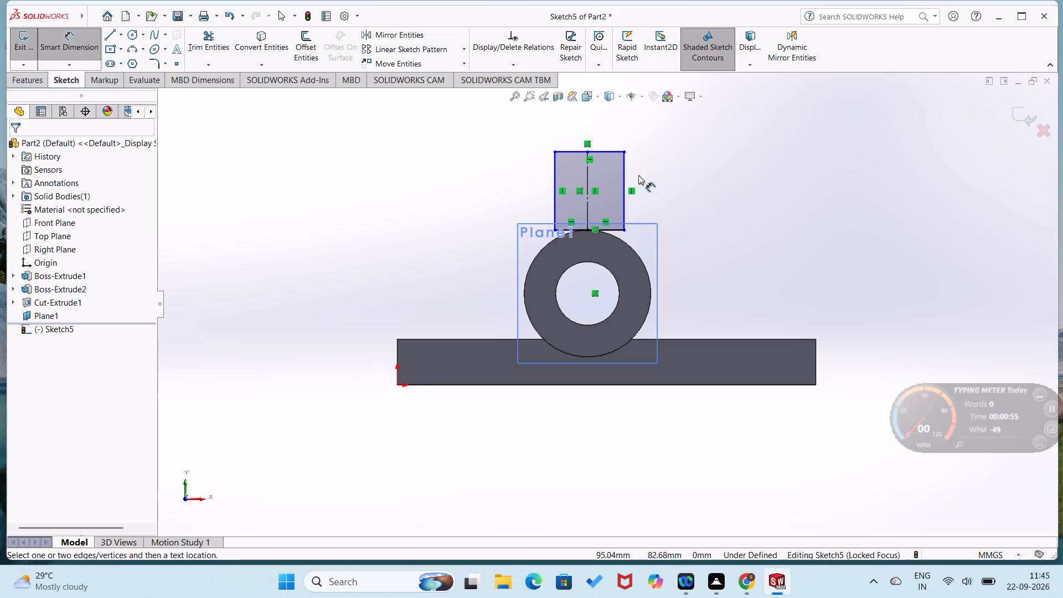
click(617, 231)
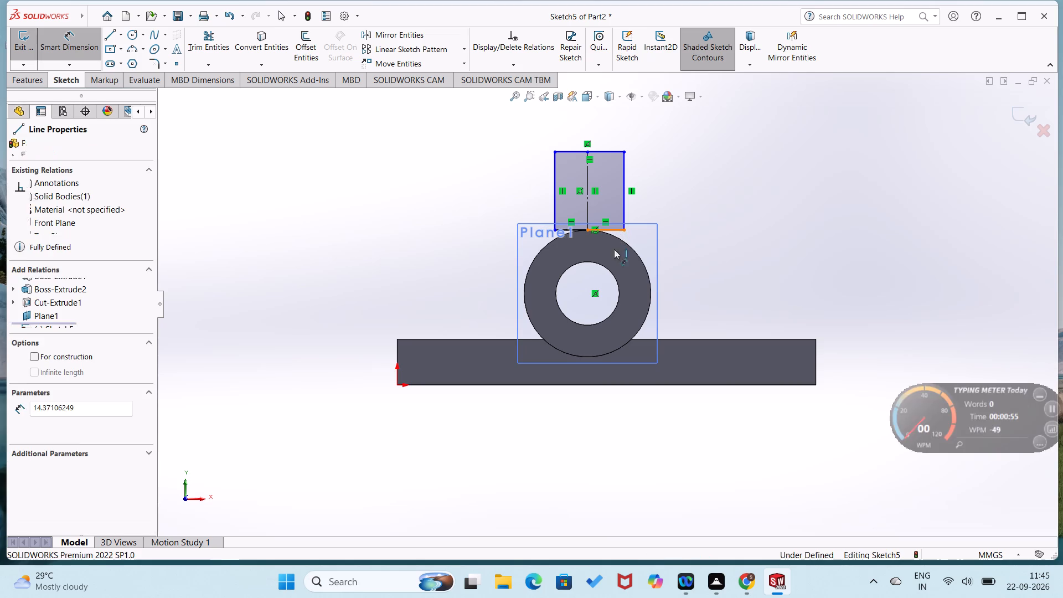
click(612, 255)
text(15)
key(Return)
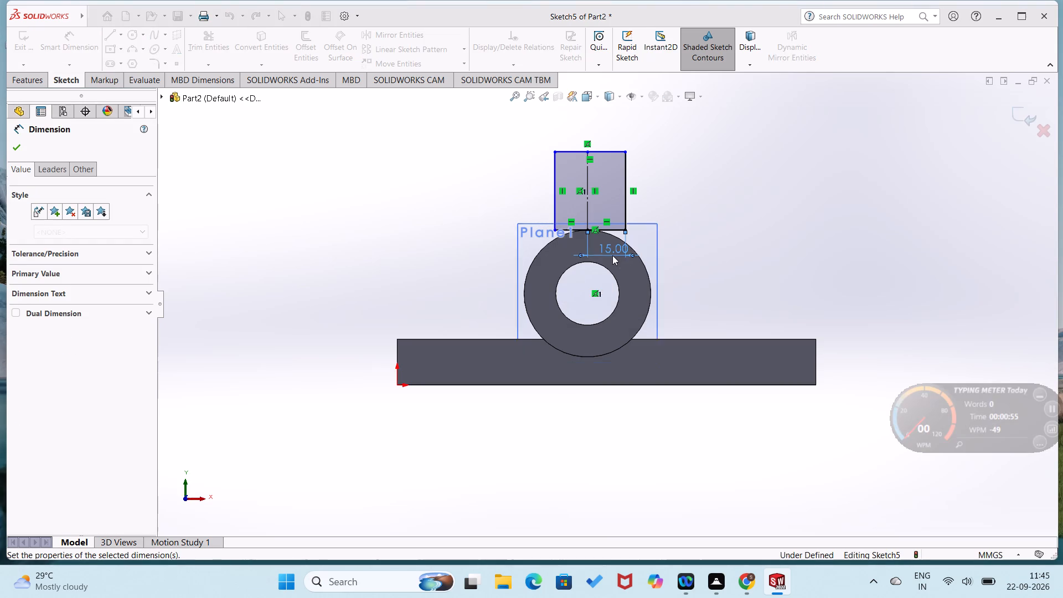
click(577, 230)
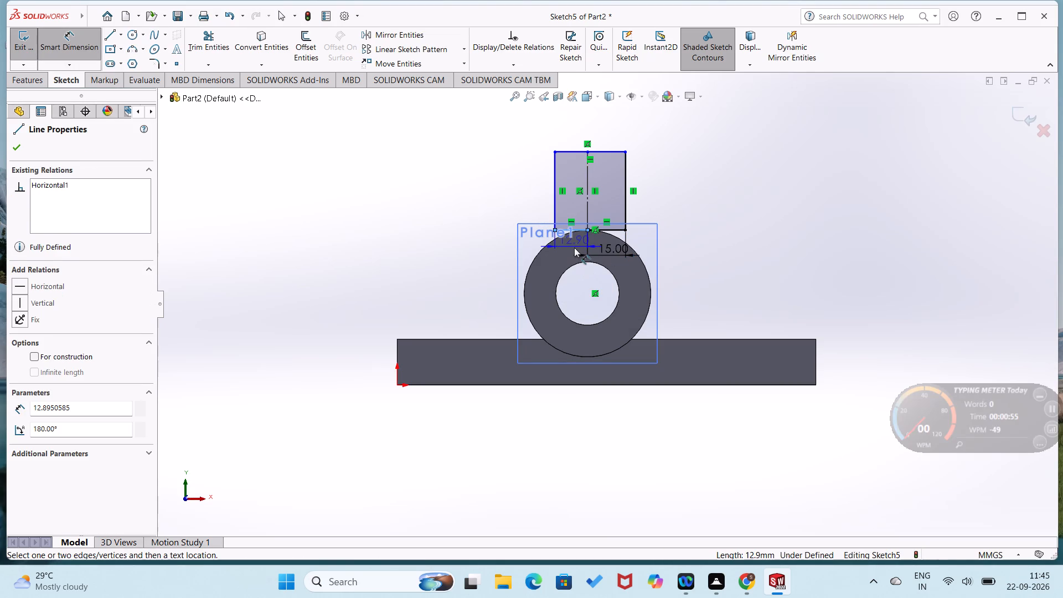
click(574, 248)
text(15)
key(Return)
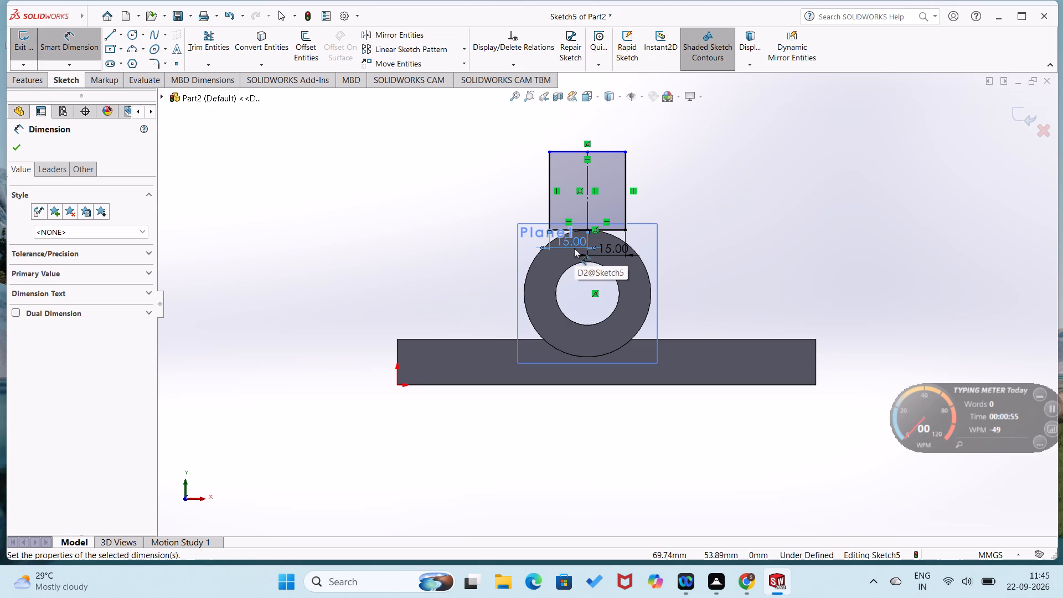
Dimension the rectangle's vertical side to 30 mm.
click(624, 199)
click(644, 199)
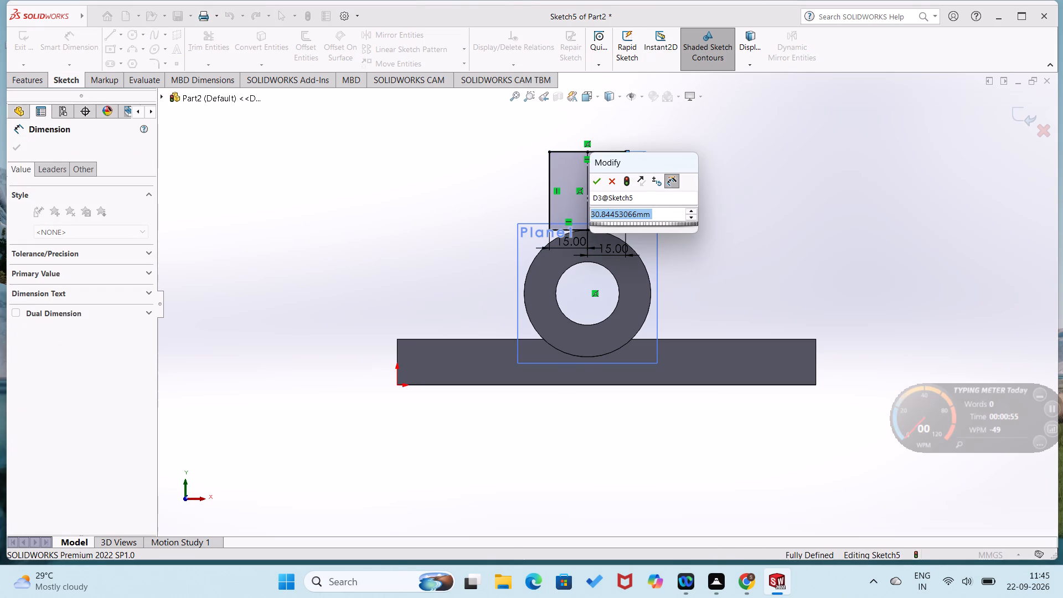
text(30)
key(Return)
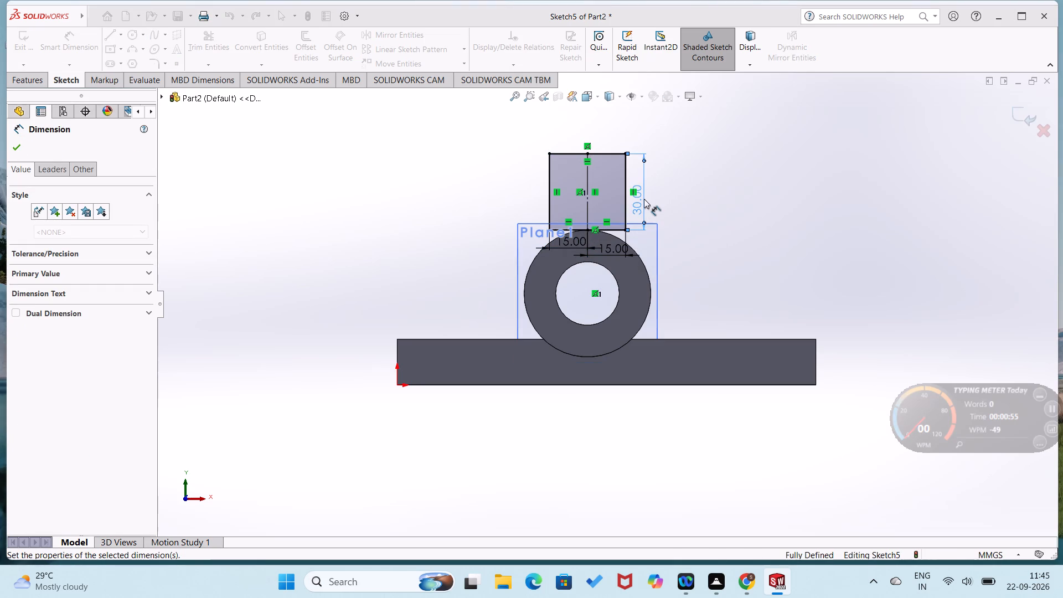
click(508, 195)
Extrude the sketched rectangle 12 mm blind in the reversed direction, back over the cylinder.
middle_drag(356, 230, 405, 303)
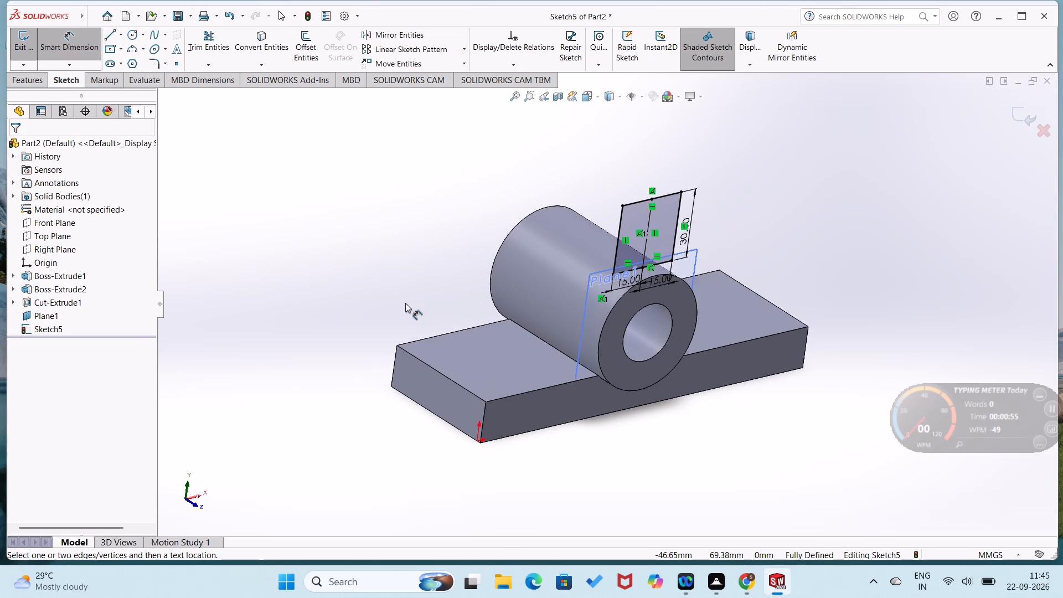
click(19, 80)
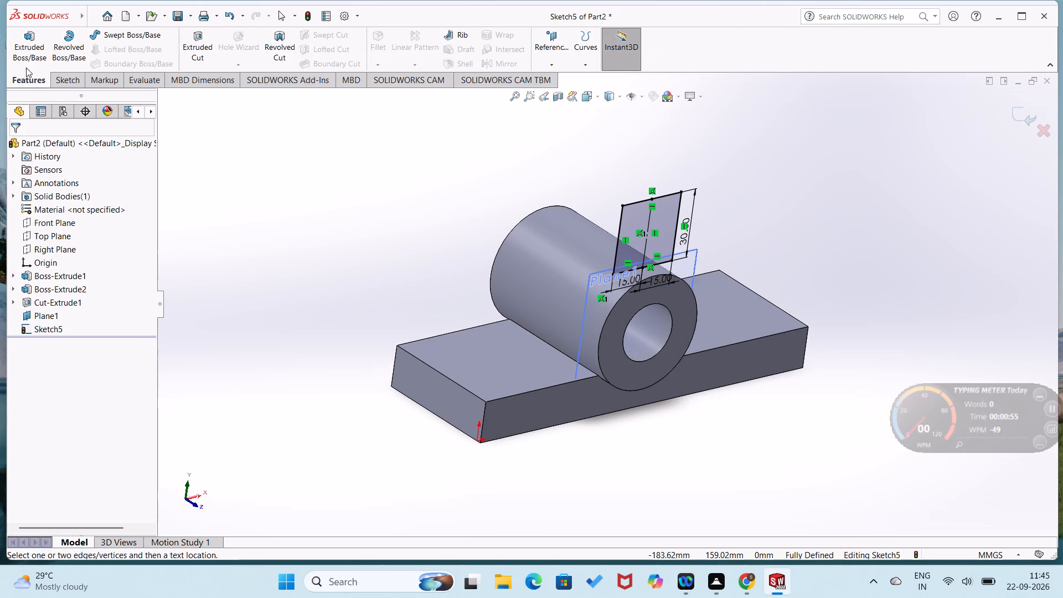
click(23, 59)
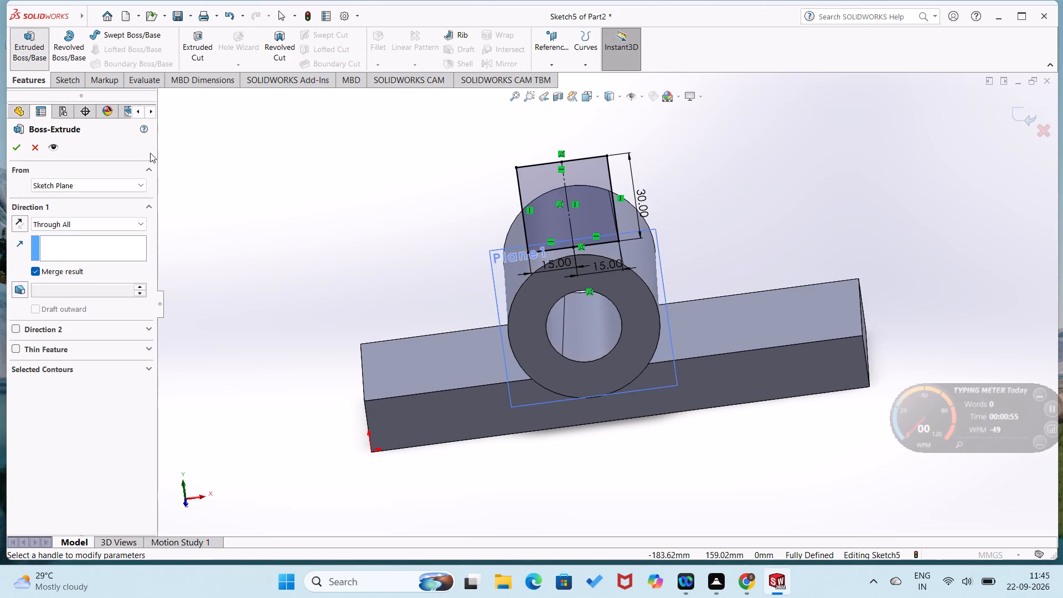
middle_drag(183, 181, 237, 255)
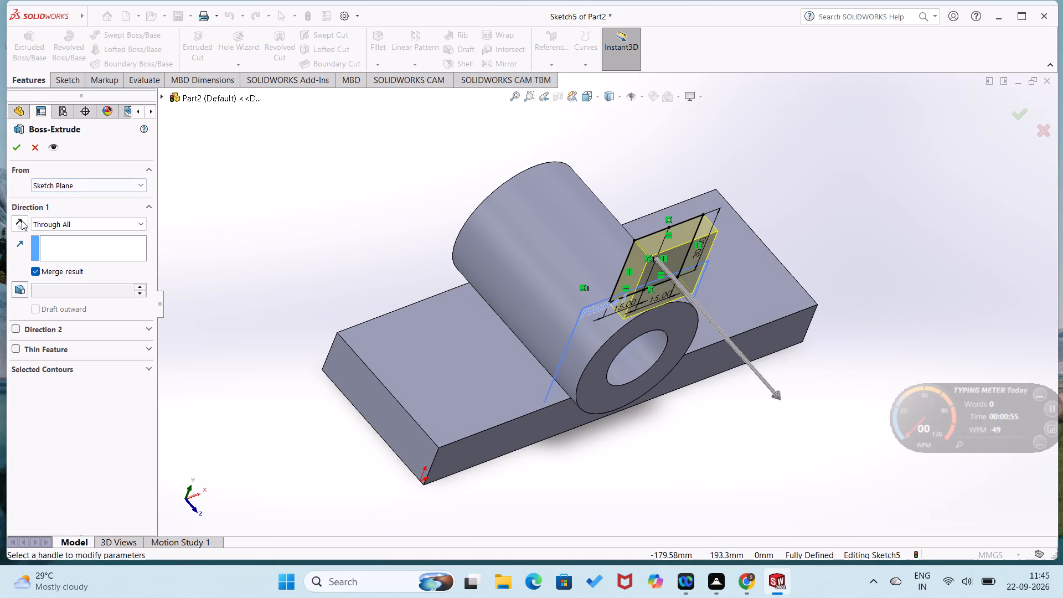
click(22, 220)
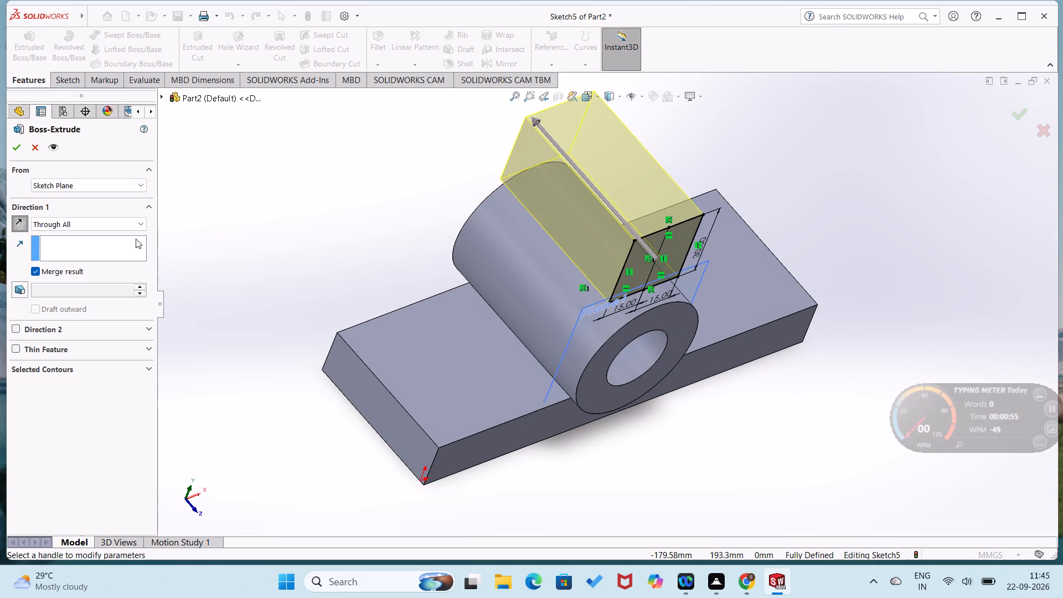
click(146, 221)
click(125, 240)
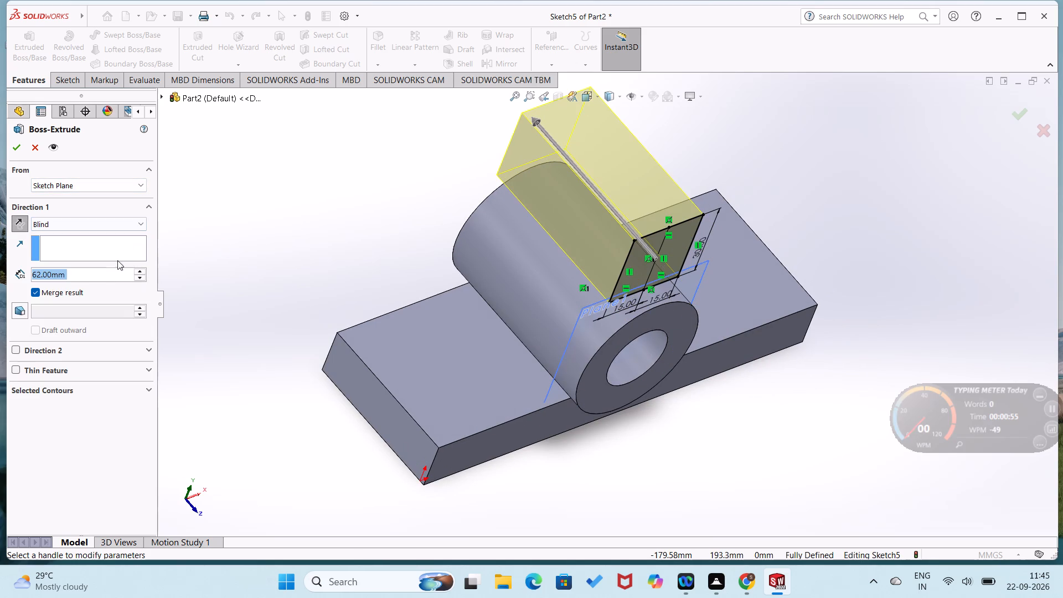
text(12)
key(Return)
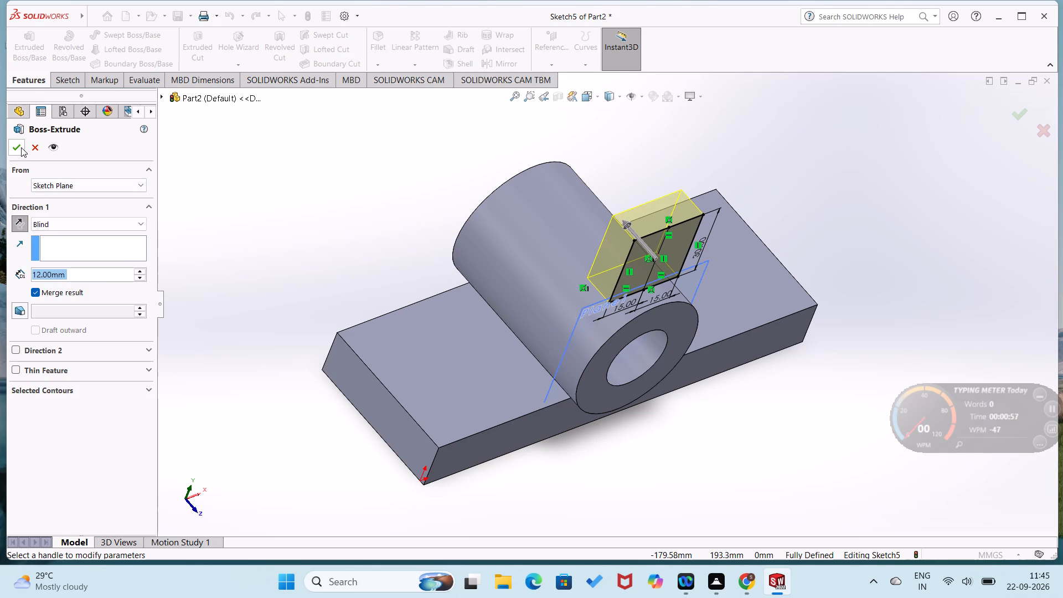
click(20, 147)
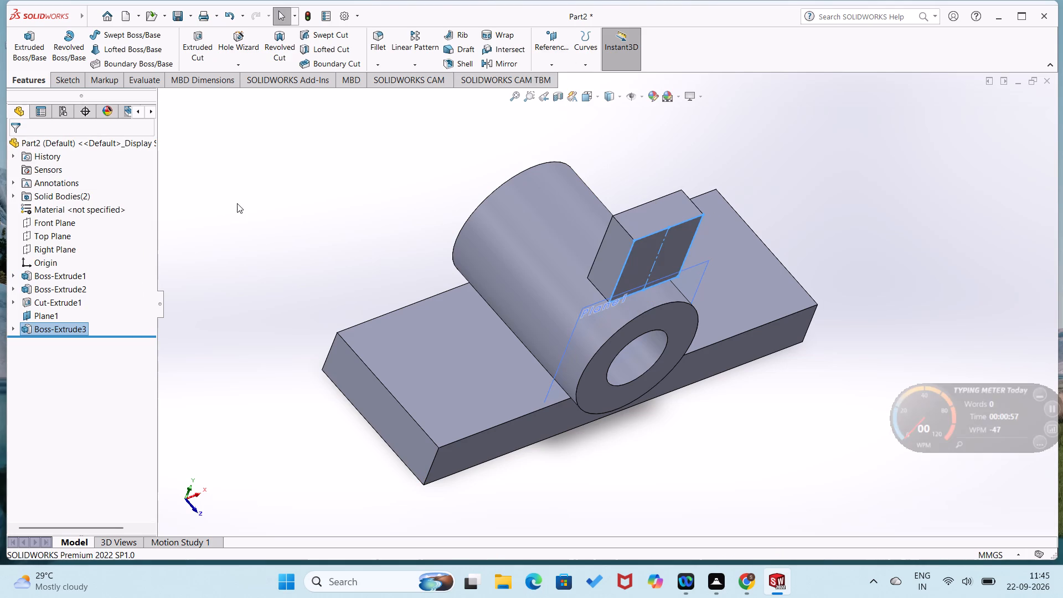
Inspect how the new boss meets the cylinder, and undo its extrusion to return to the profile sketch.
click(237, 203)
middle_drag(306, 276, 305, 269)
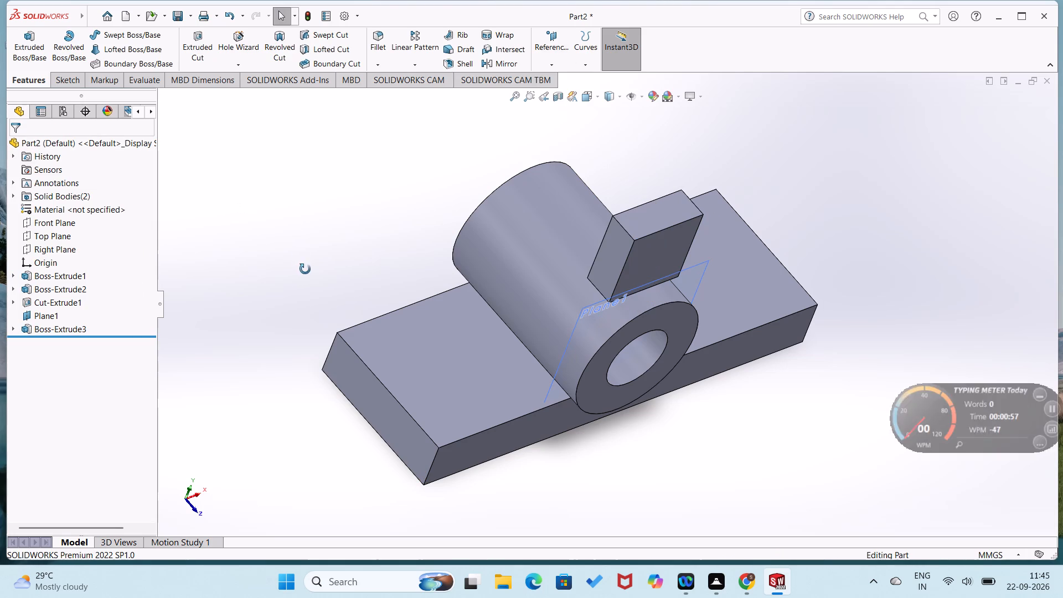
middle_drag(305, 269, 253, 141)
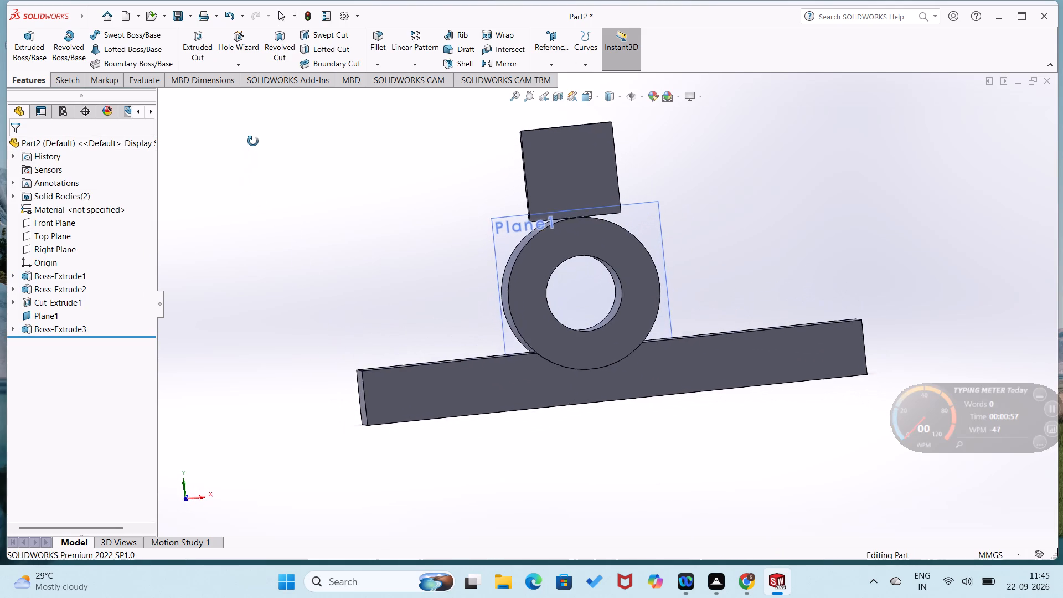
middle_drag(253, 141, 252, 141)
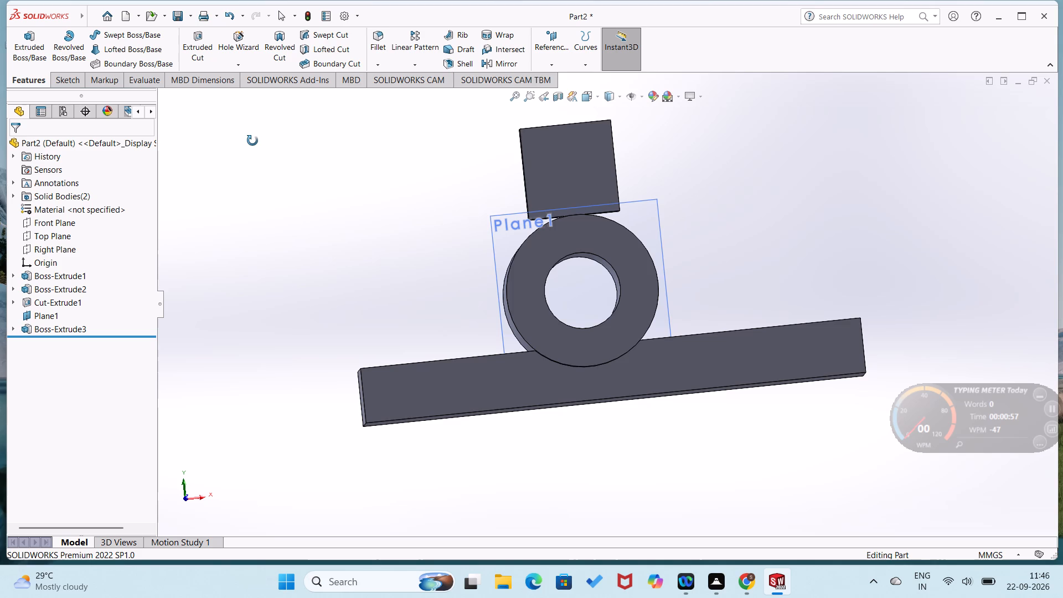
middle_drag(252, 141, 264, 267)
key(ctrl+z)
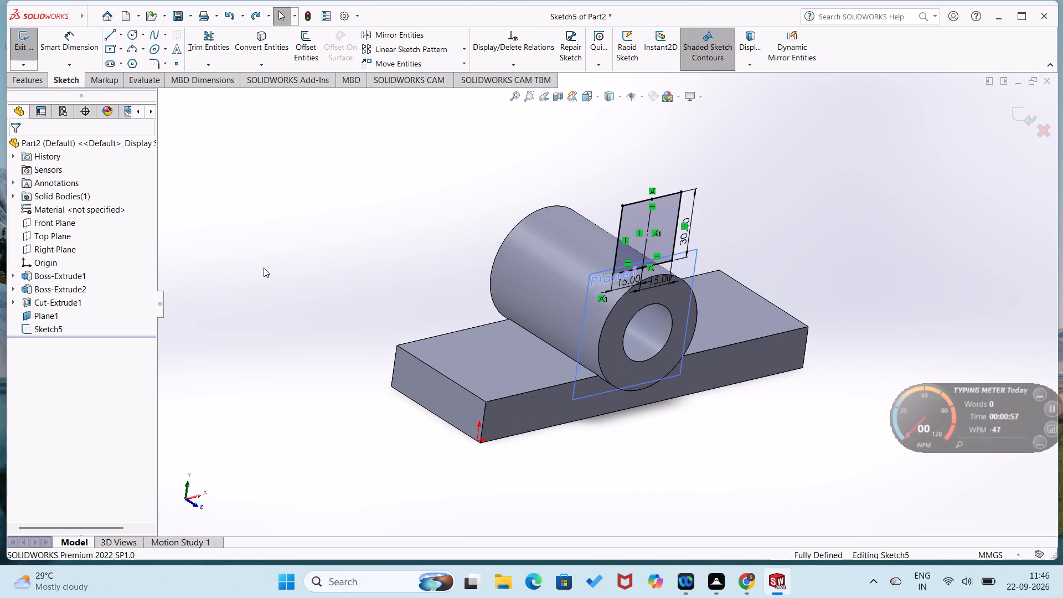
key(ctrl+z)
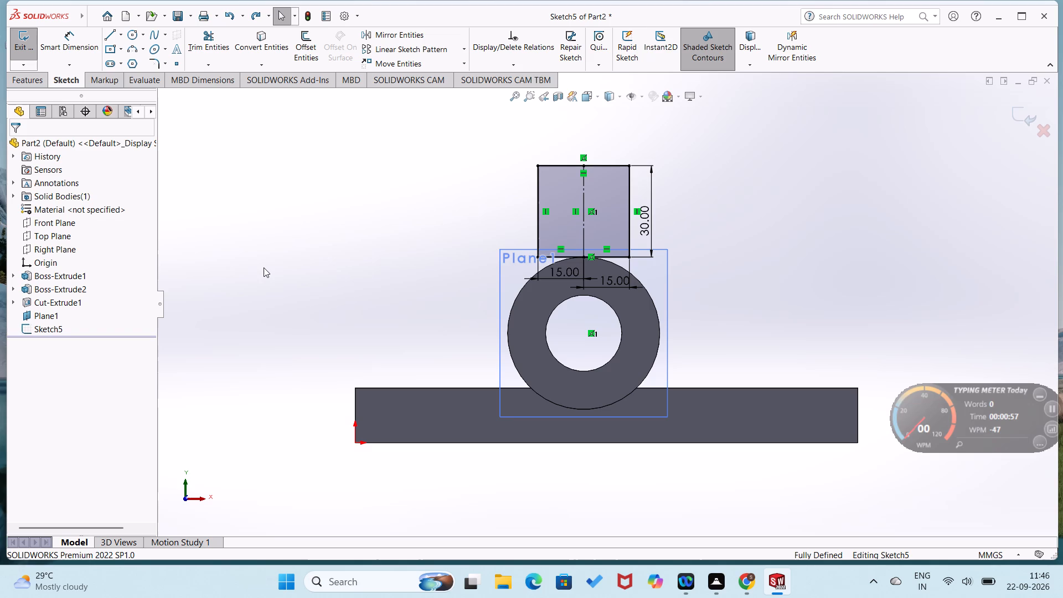
Replace the profile's left bottom segment with an arc of about 25 mm radius along the cylinder's edge and a 5 mm vertical line to the side.
click(264, 267)
scroll(560, 279, down, 5)
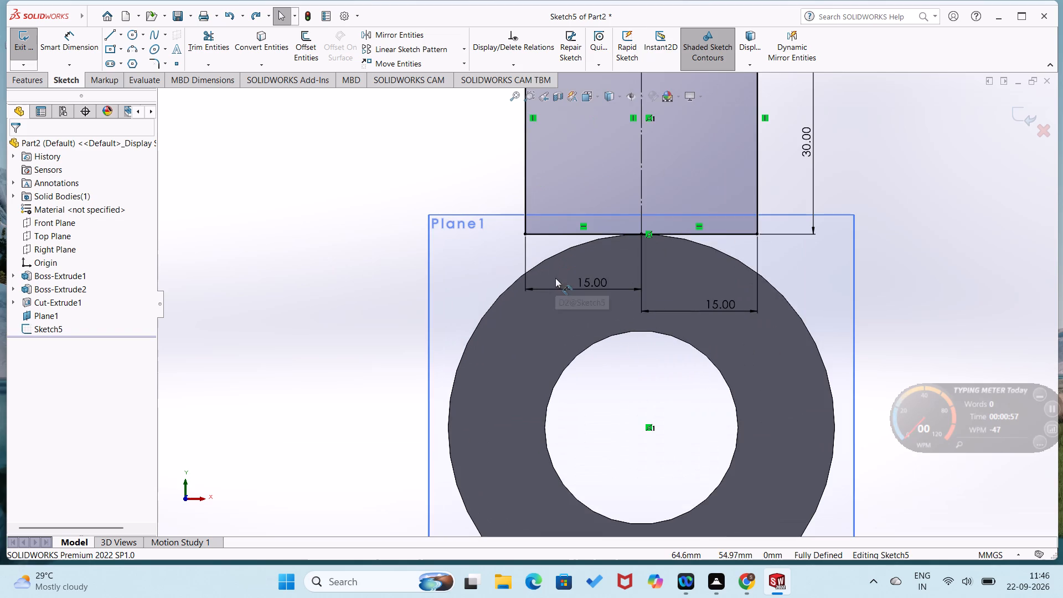
click(567, 233)
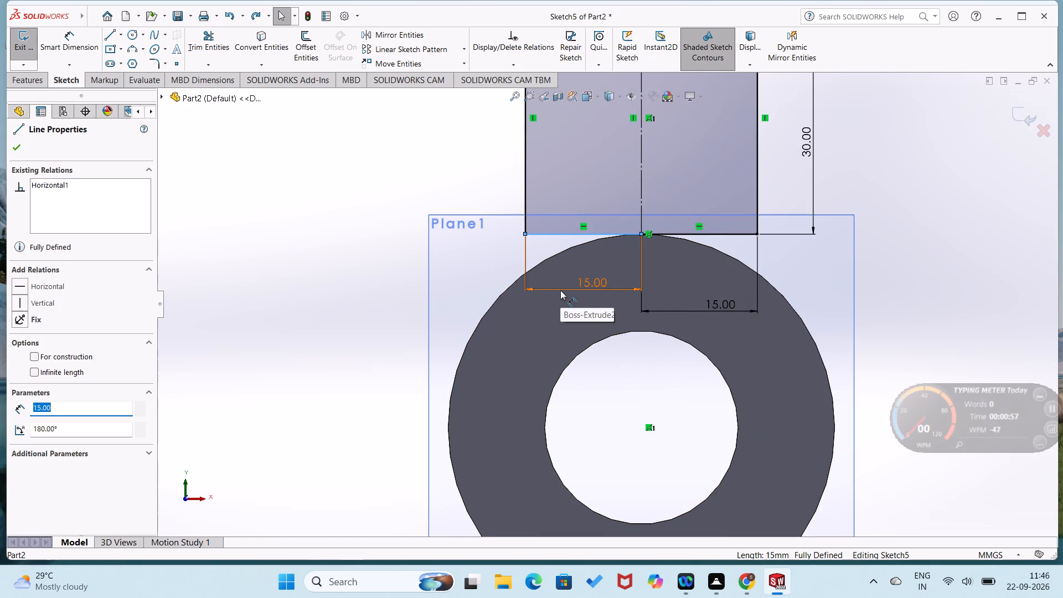
key(Delete)
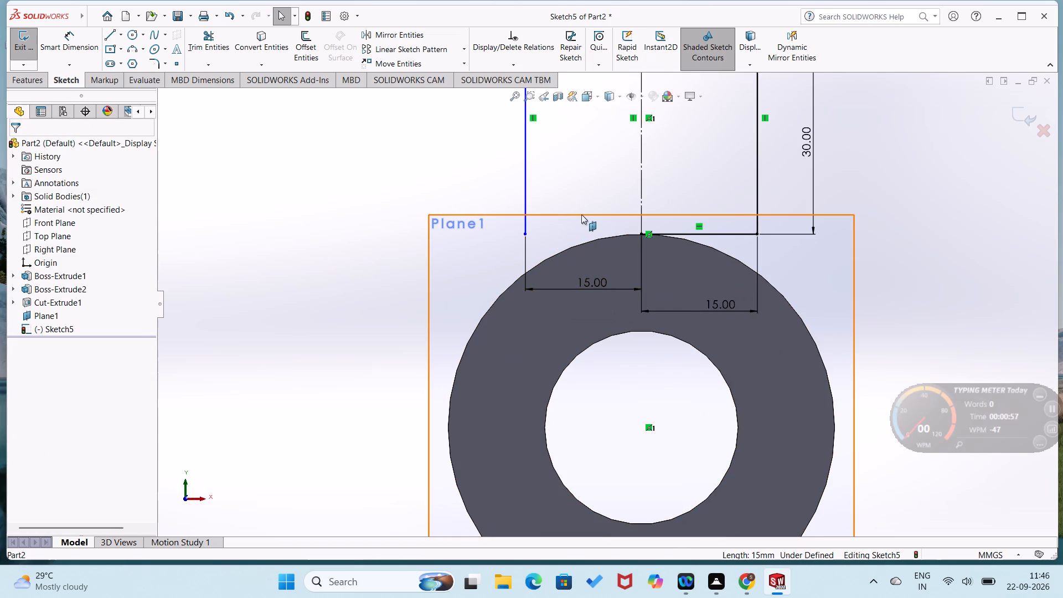
right_drag(577, 215, 406, 276)
right_drag(623, 235, 457, 282)
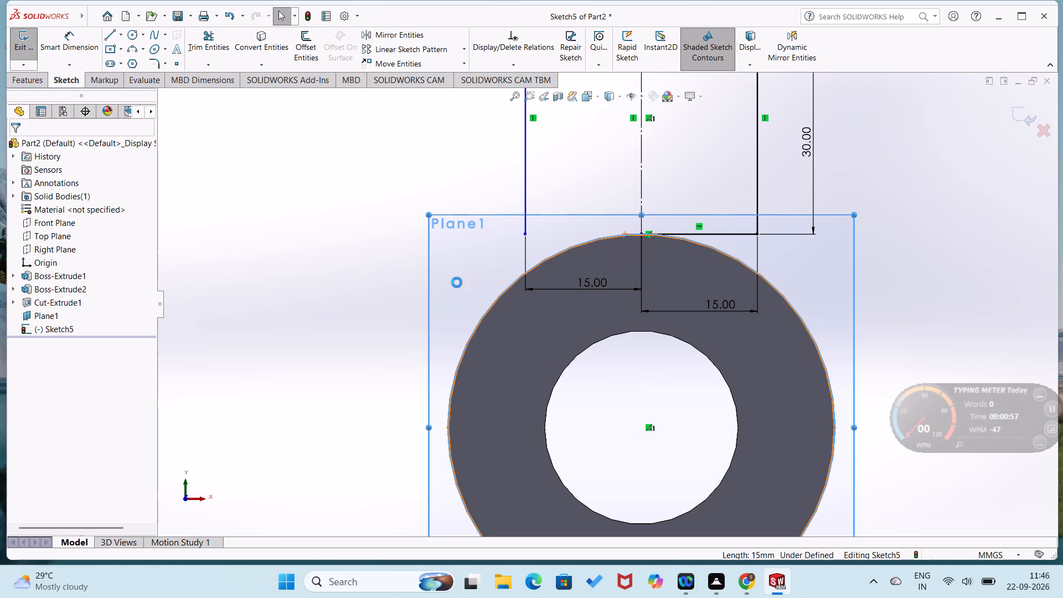
right_drag(457, 282, 432, 286)
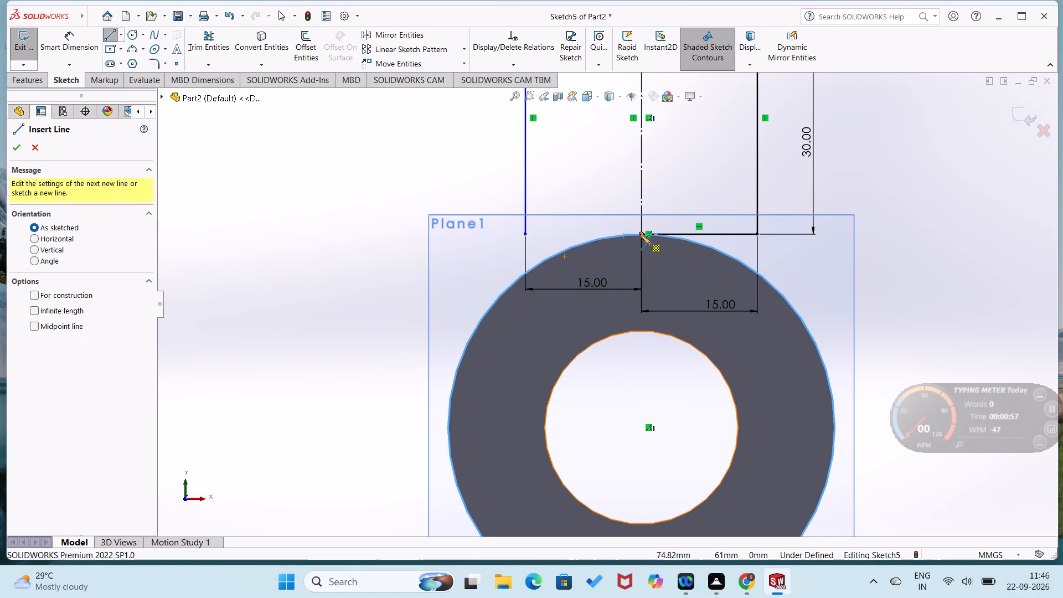
click(640, 234)
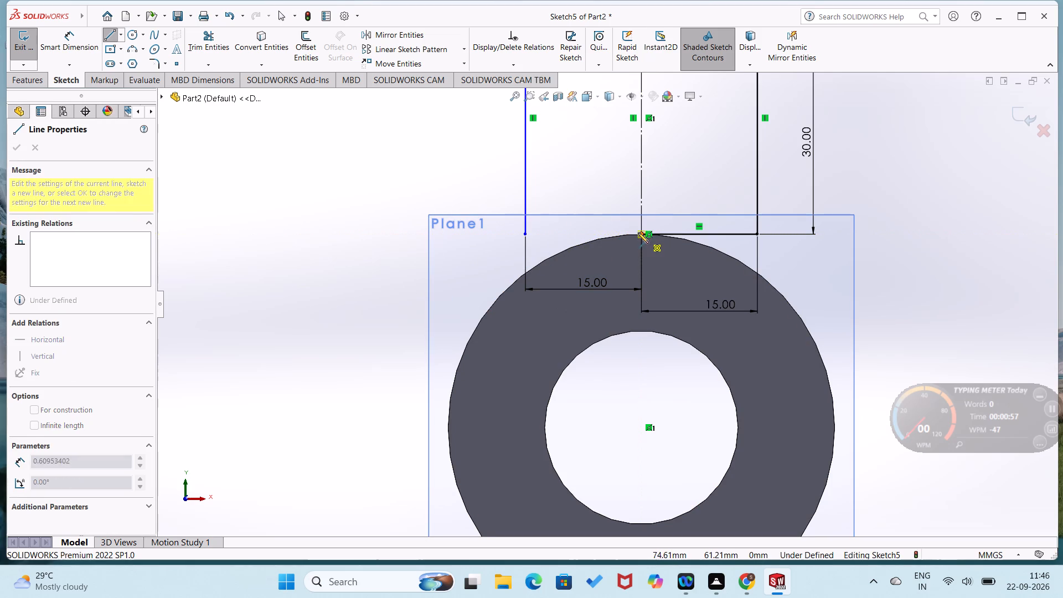
click(524, 272)
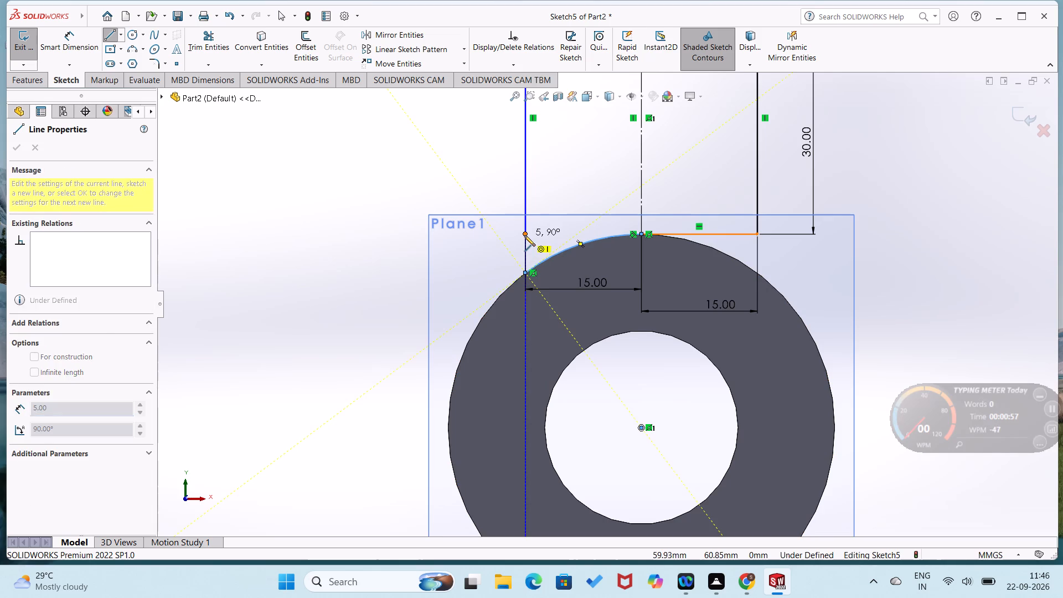
click(524, 235)
right_drag(440, 275, 490, 149)
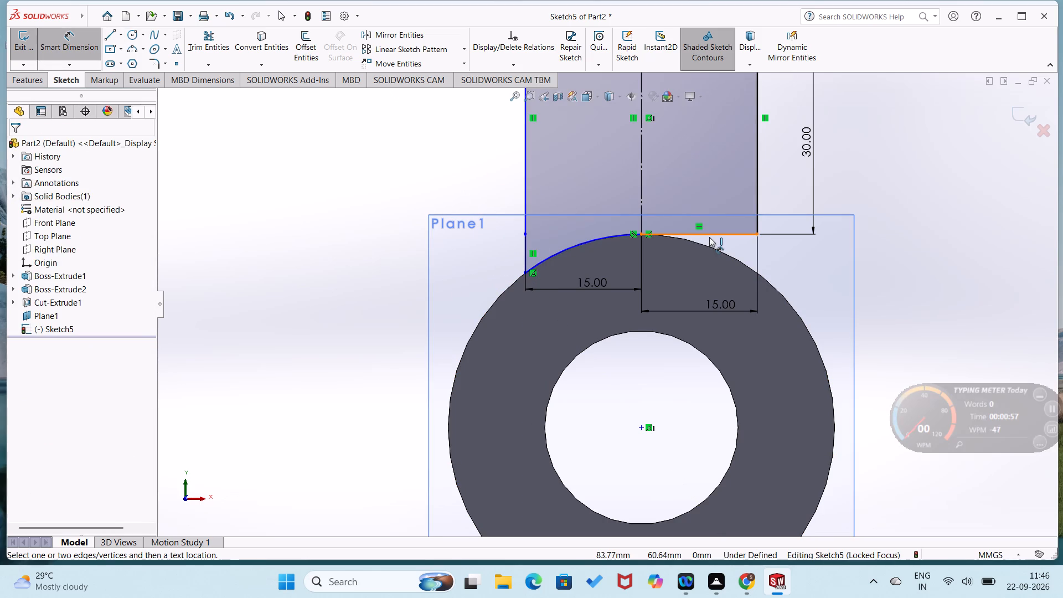
key(Escape)
Replace the profile's right bottom segment with a 25 mm radius arc along the cylinder's edge and a 5 mm vertical line to the side.
click(715, 234)
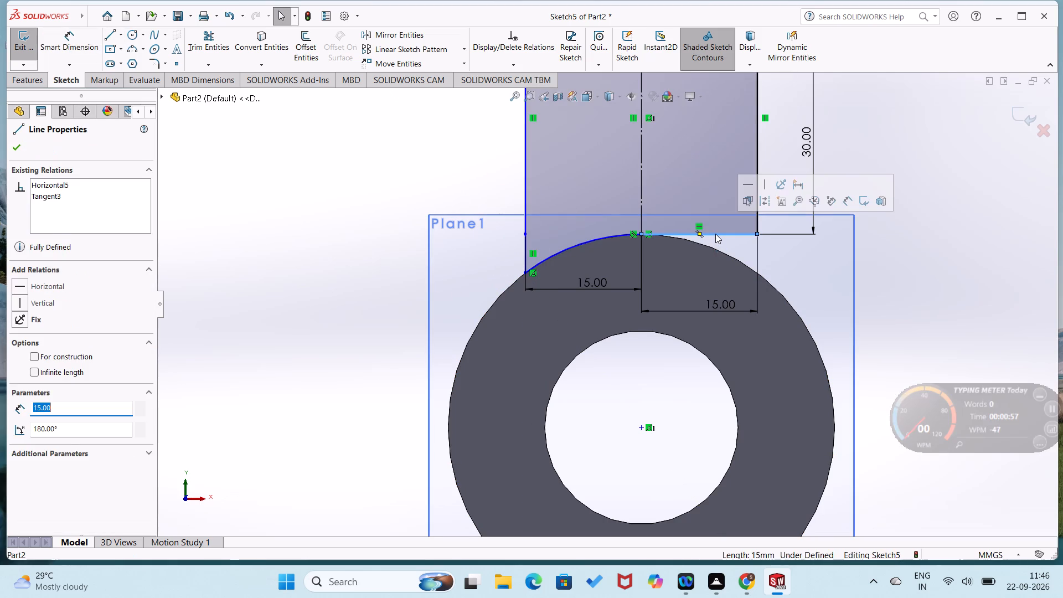
key(Delete)
right_drag(921, 265, 793, 293)
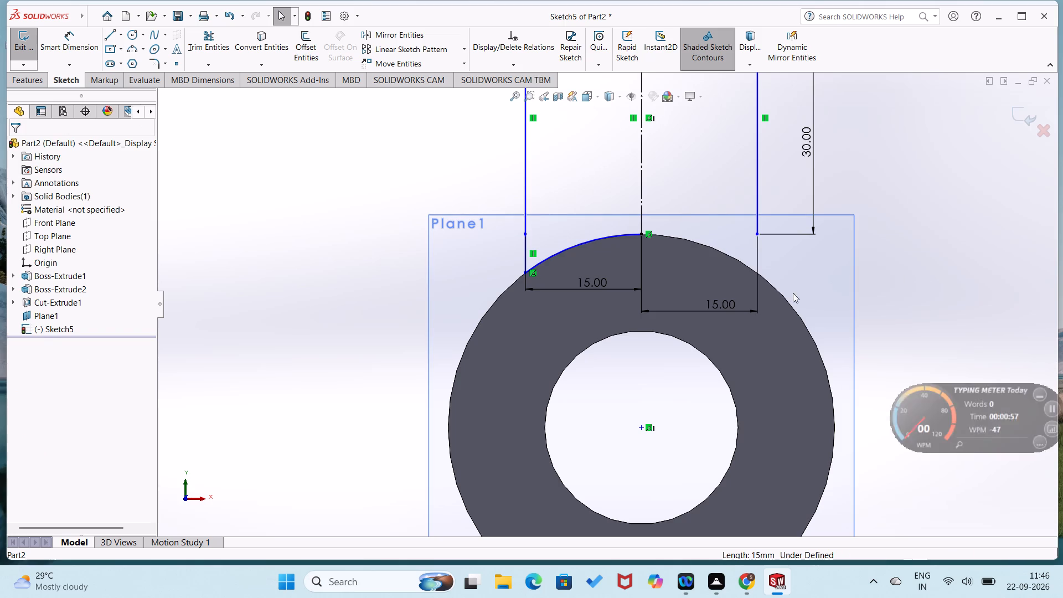
right_drag(793, 293, 713, 296)
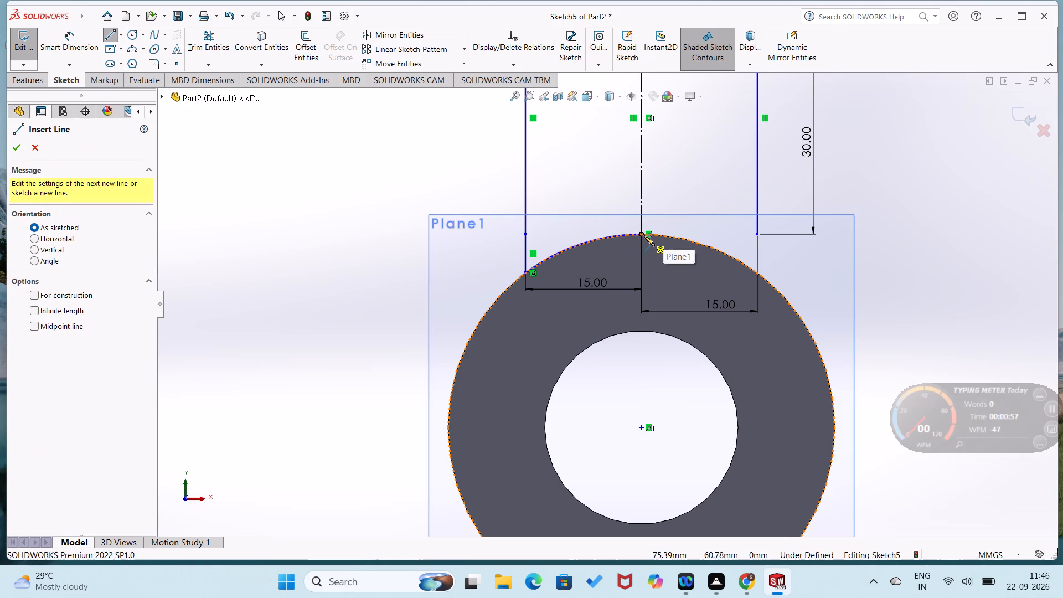
click(641, 233)
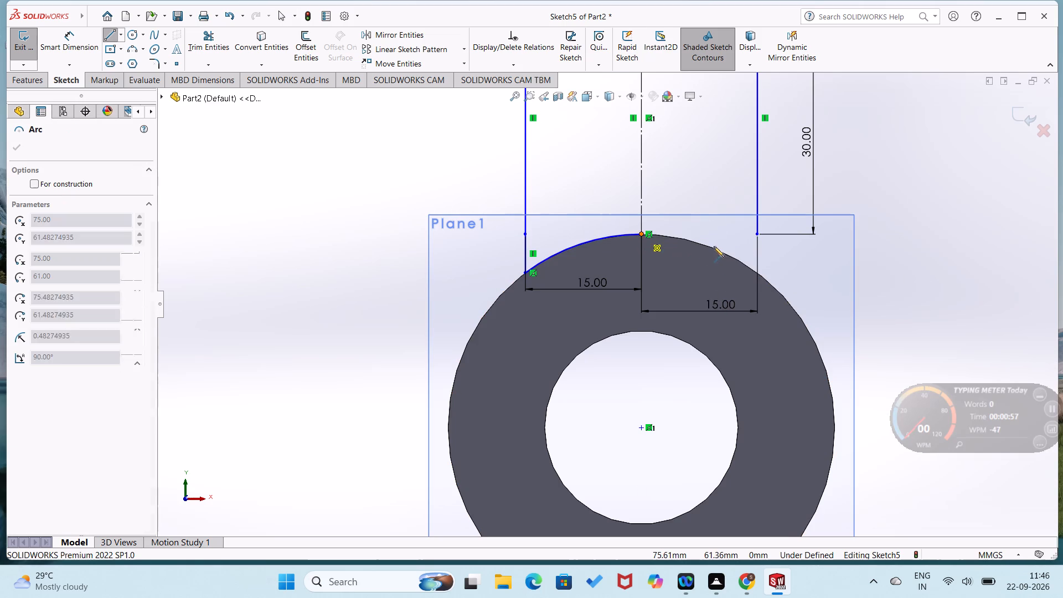
click(757, 273)
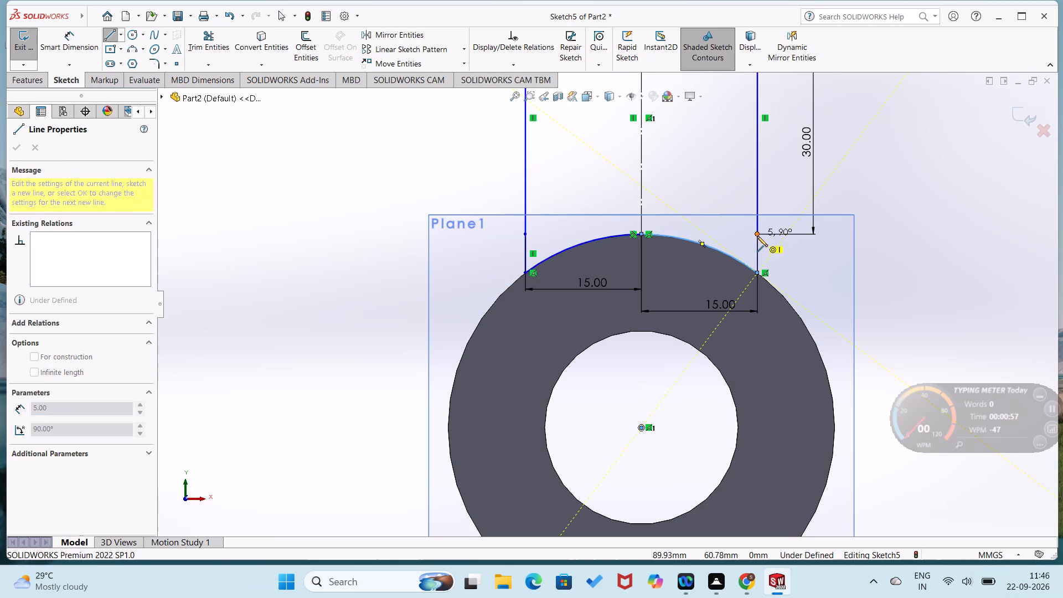
click(757, 236)
right_drag(816, 298, 852, 199)
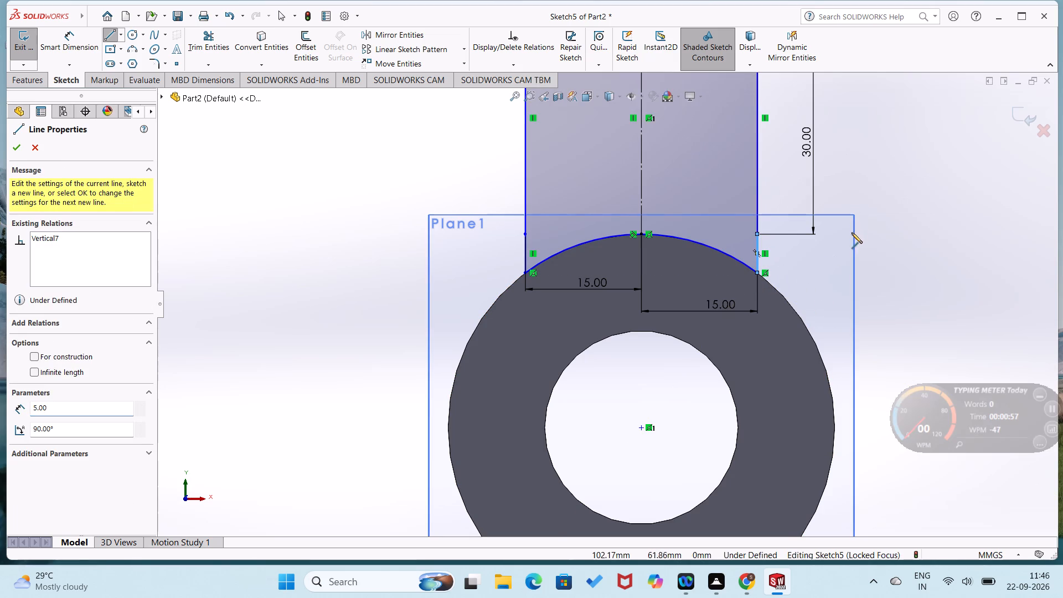
scroll(866, 320, up, 2)
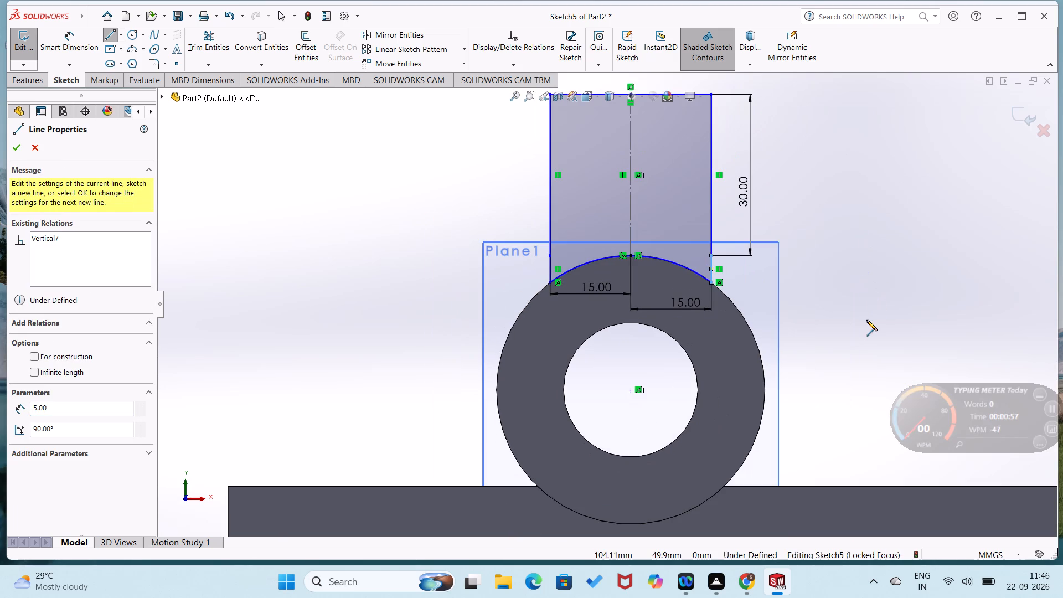
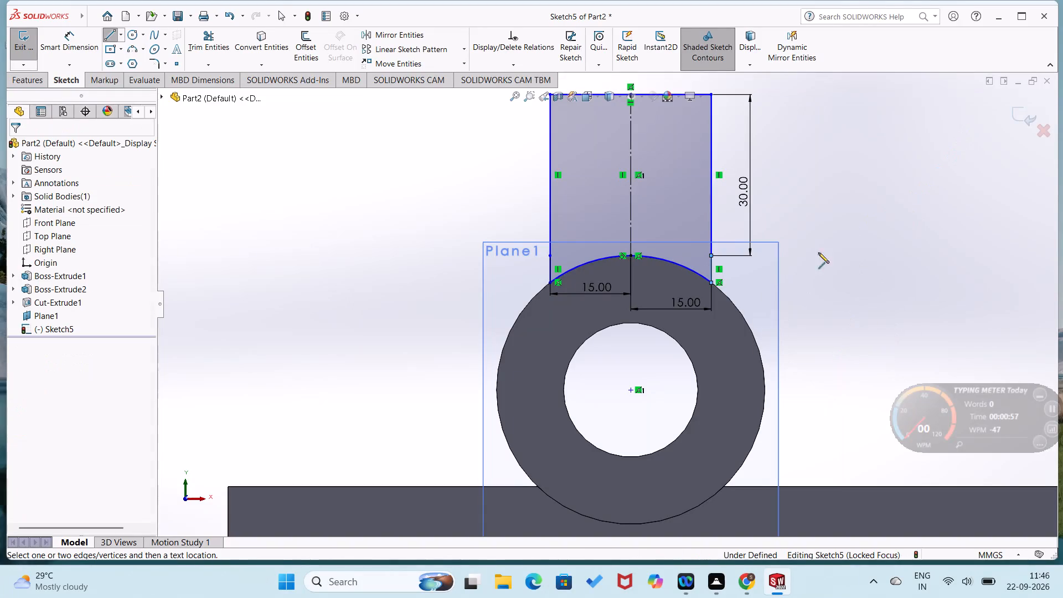
Dimension the radii of the profile's right and left bottom arcs, accepting 25 mm for the right arc.
click(698, 273)
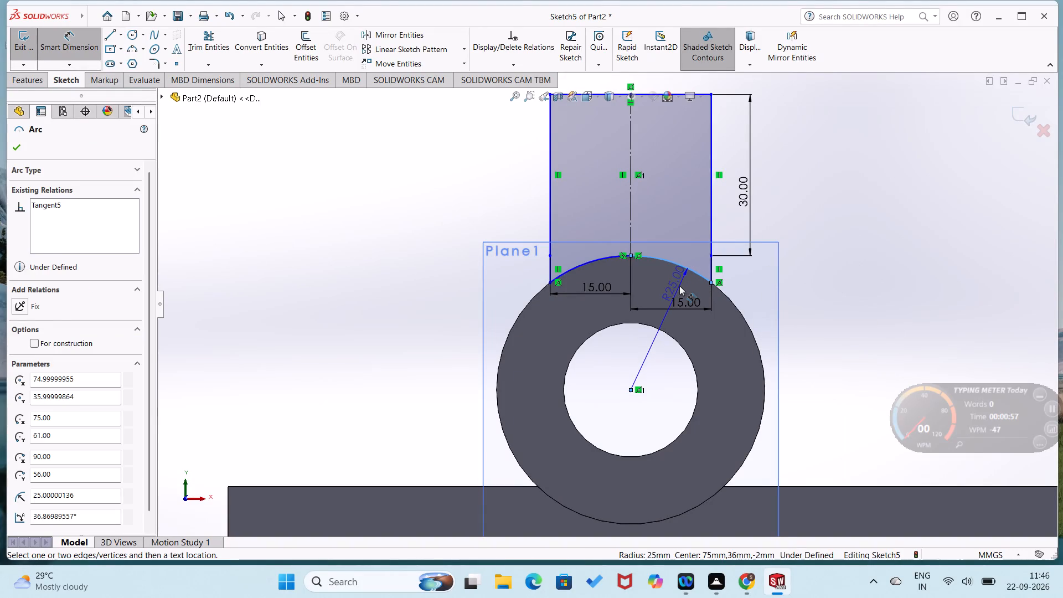
click(679, 286)
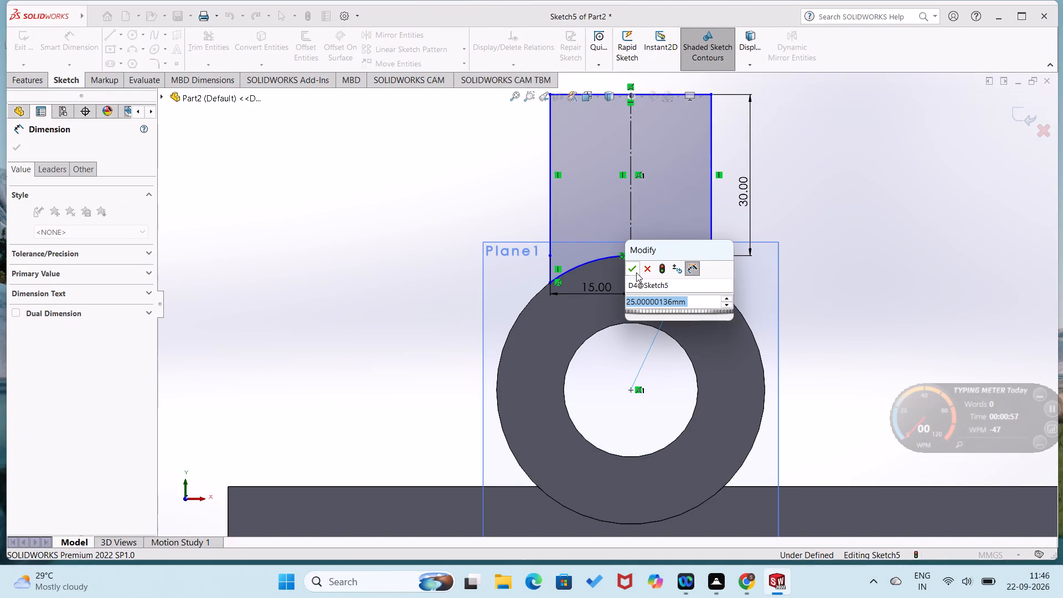
click(636, 272)
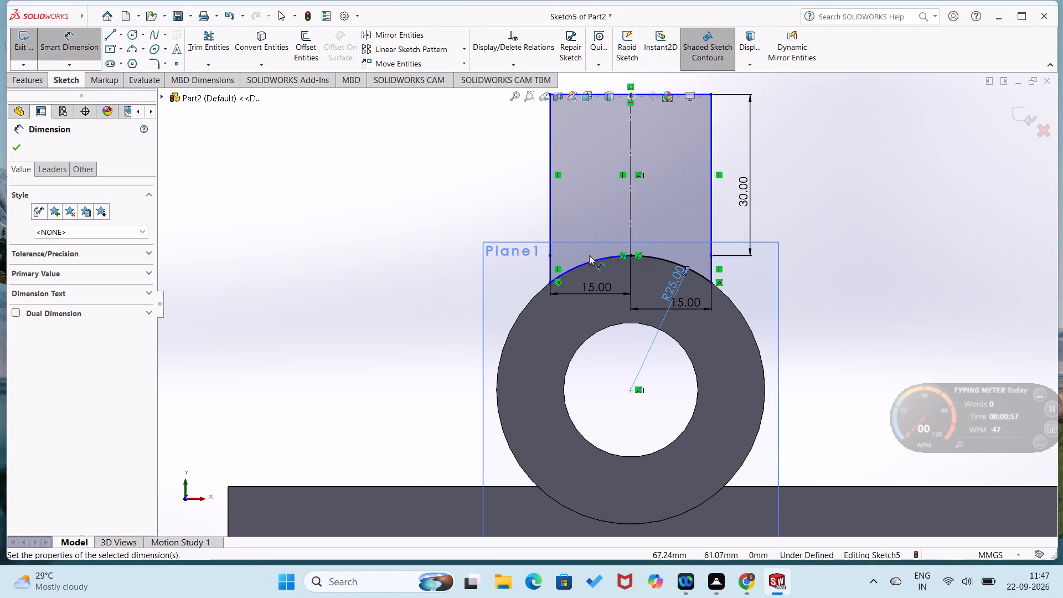
click(589, 260)
click(590, 278)
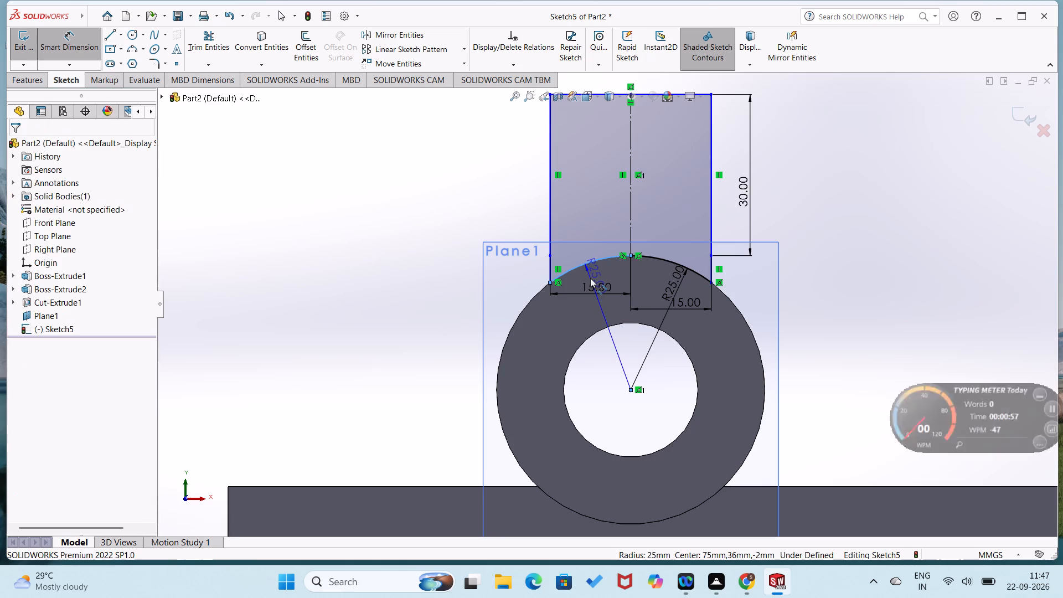
click(539, 264)
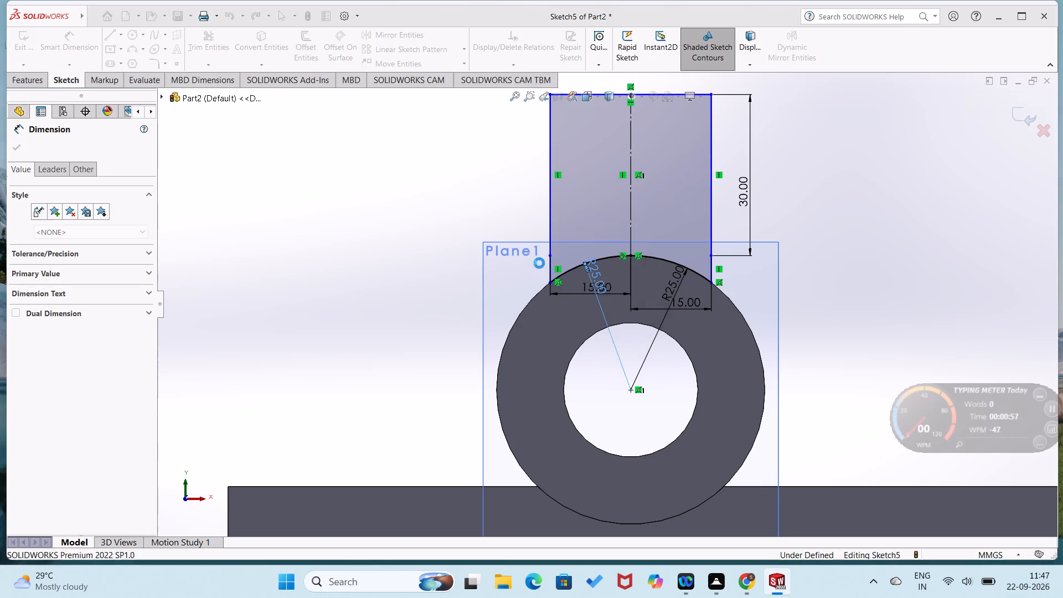
Dimension the short vertical line at the profile's lower right as 5 mm.
click(711, 272)
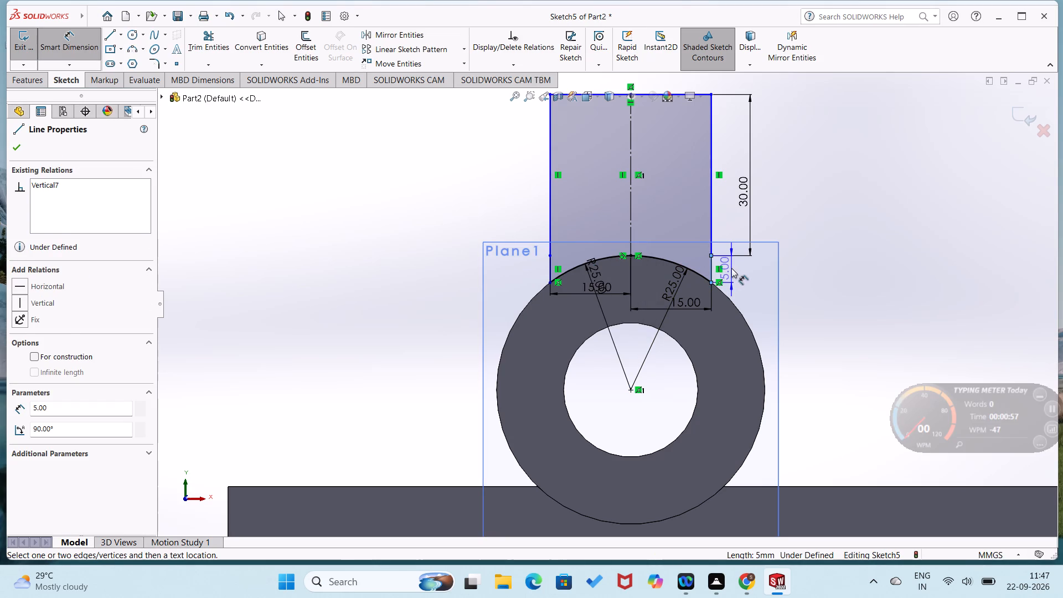
click(731, 268)
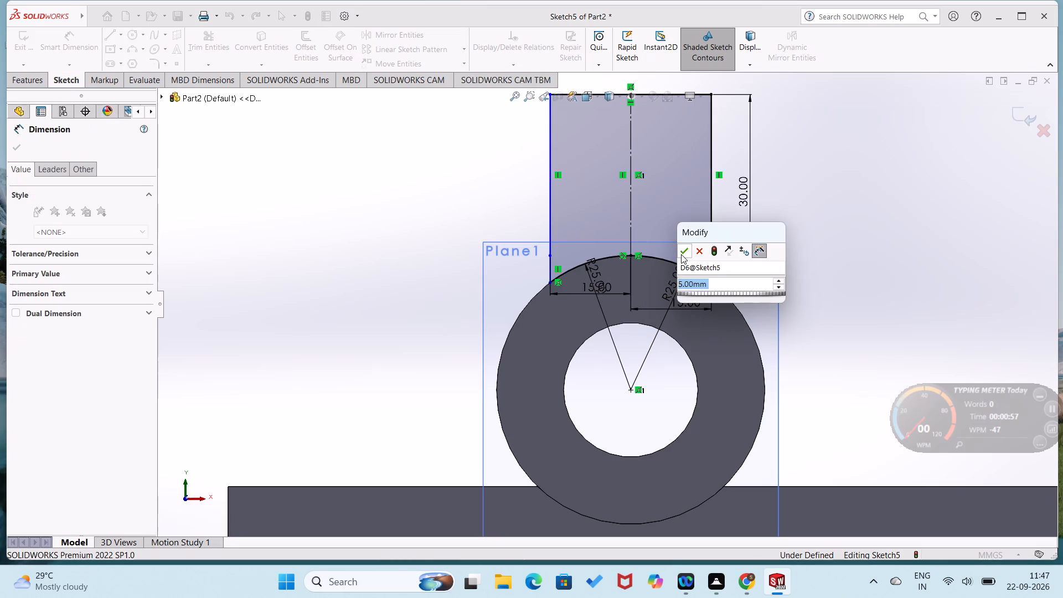
click(681, 253)
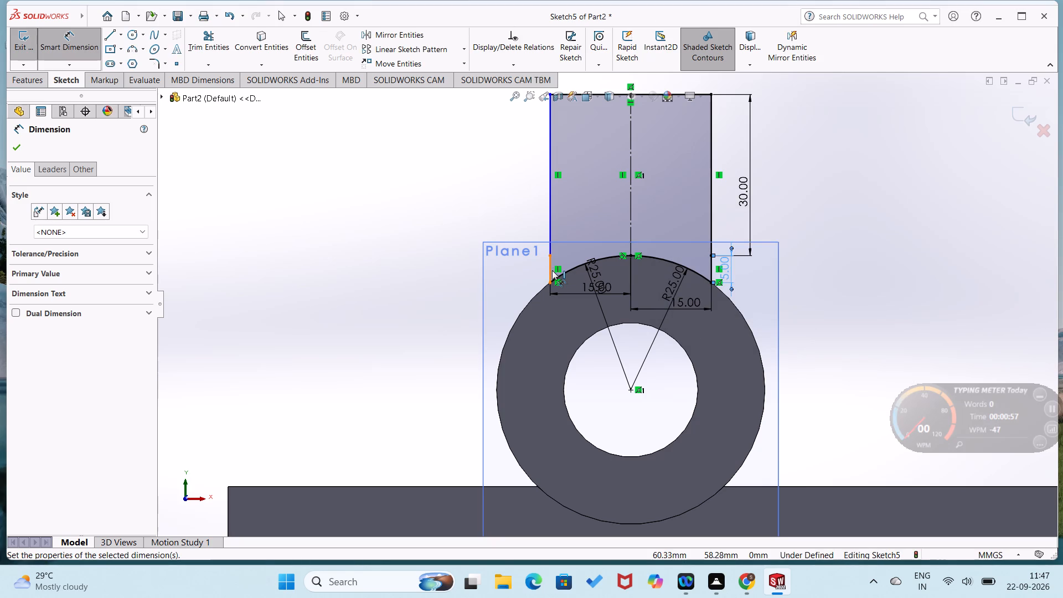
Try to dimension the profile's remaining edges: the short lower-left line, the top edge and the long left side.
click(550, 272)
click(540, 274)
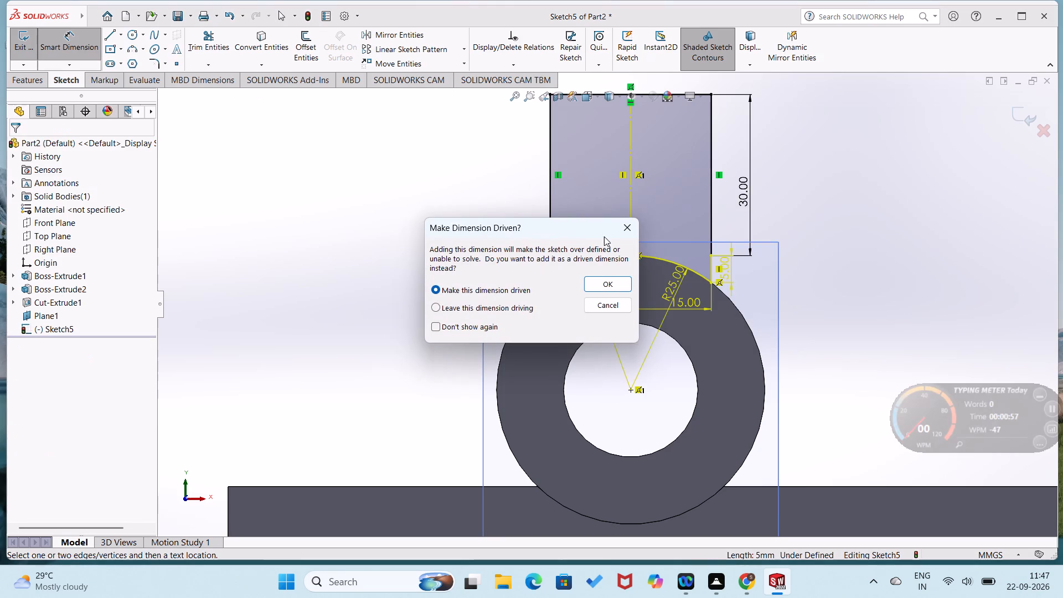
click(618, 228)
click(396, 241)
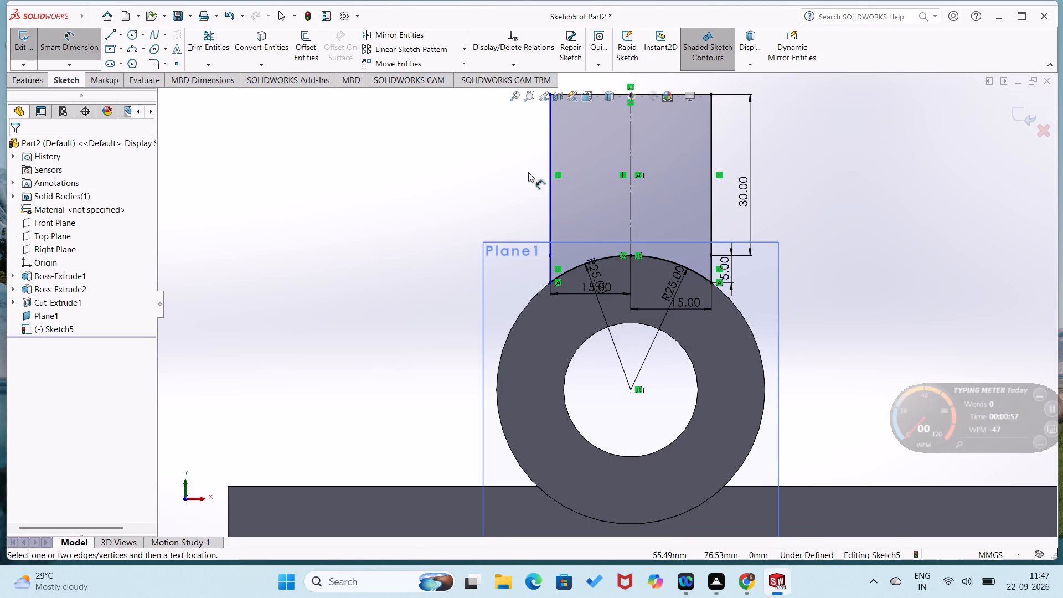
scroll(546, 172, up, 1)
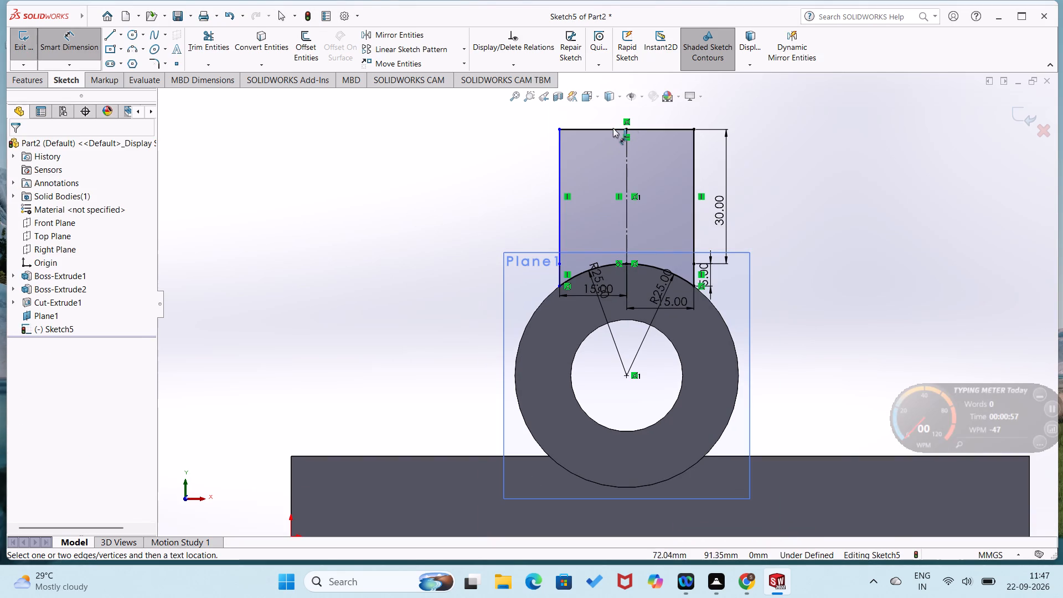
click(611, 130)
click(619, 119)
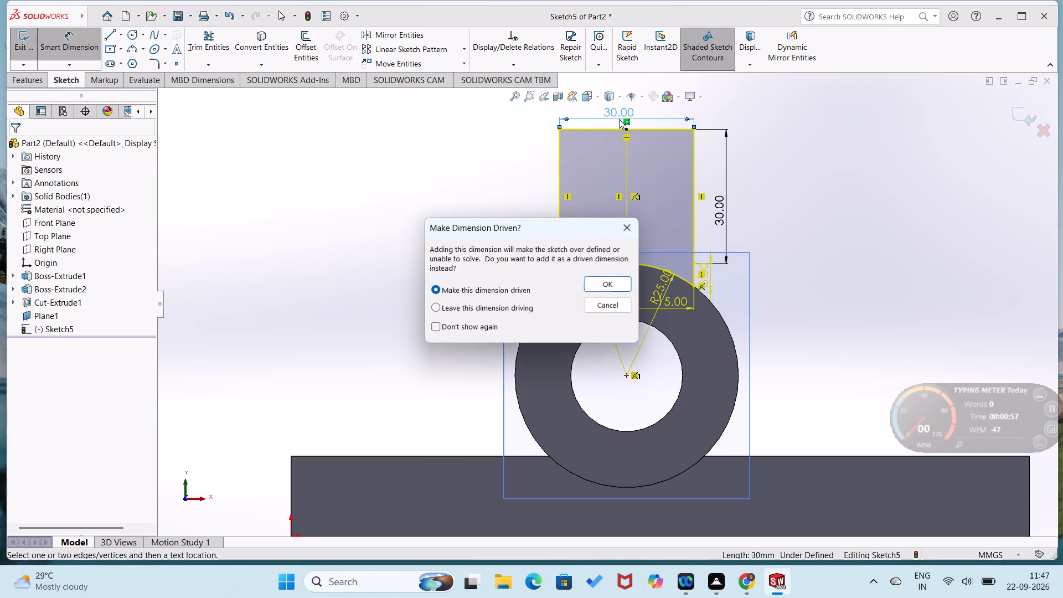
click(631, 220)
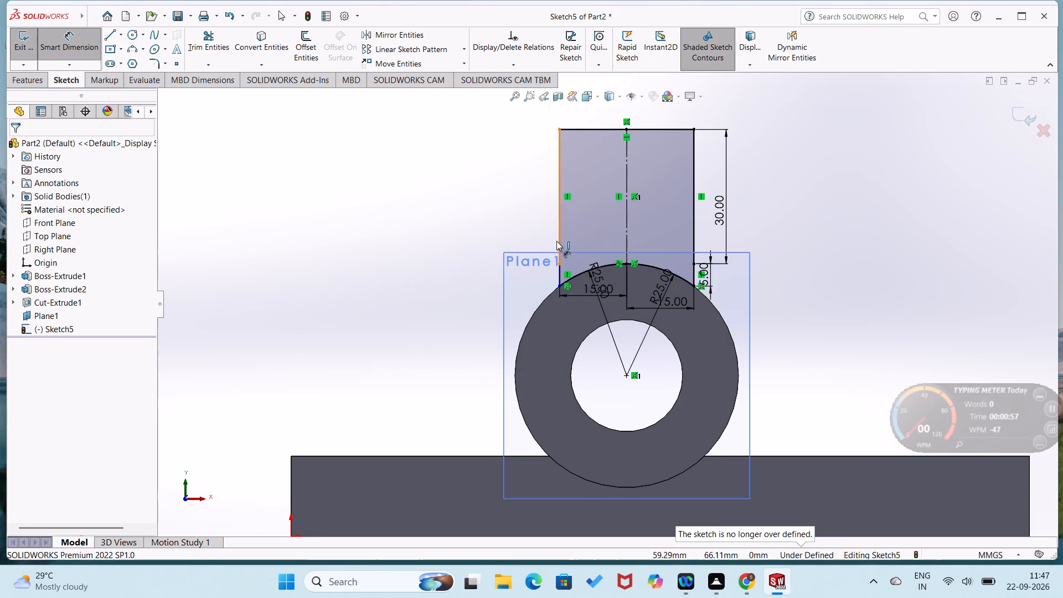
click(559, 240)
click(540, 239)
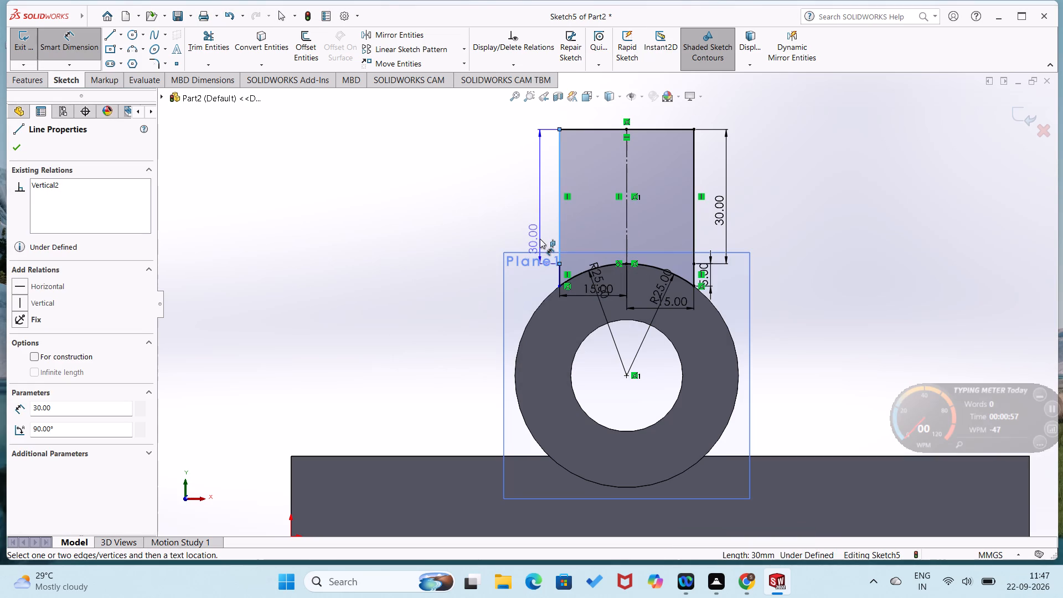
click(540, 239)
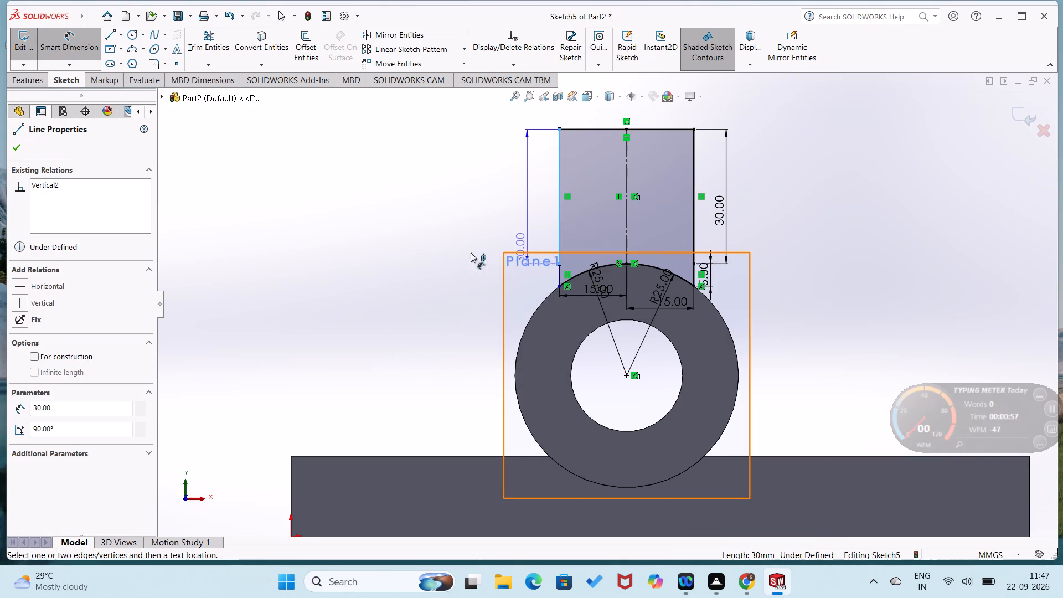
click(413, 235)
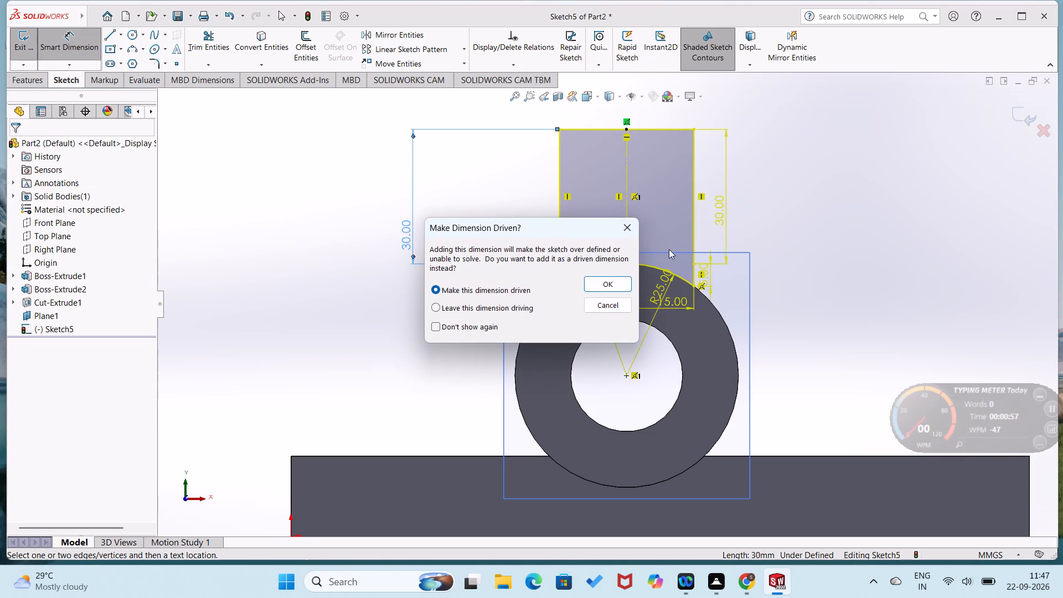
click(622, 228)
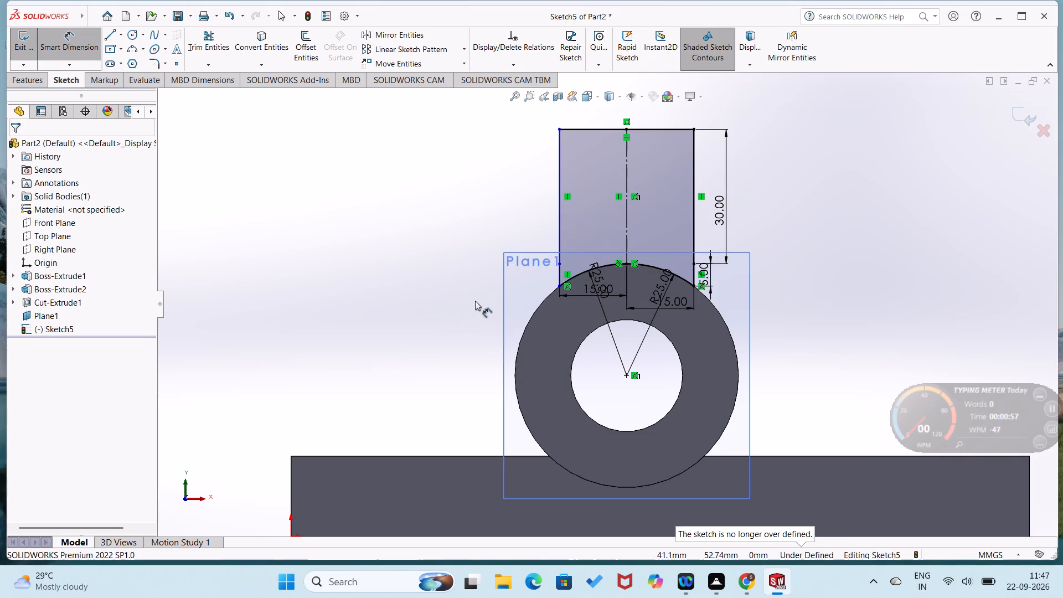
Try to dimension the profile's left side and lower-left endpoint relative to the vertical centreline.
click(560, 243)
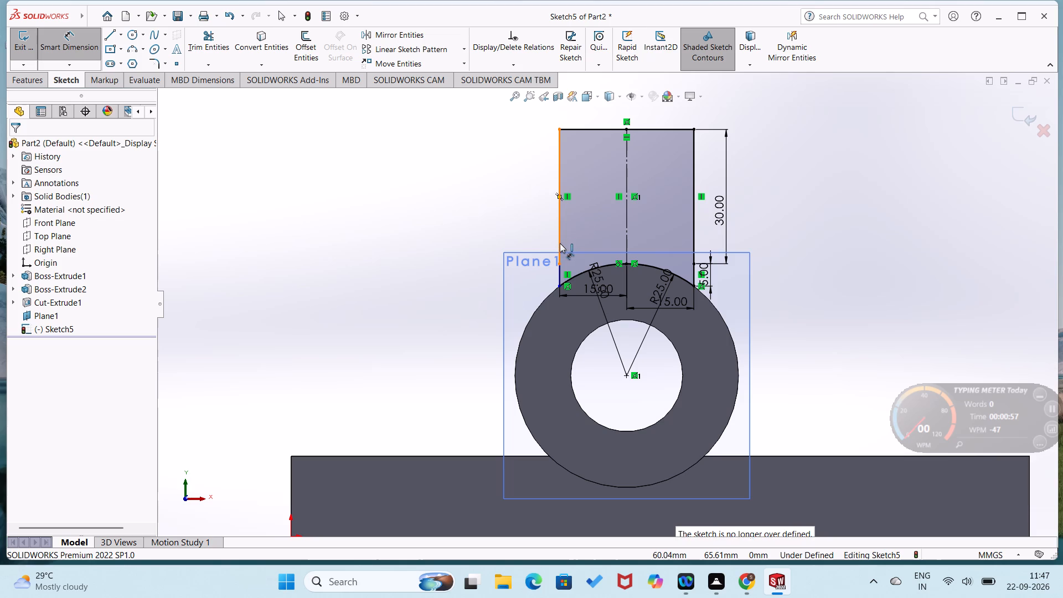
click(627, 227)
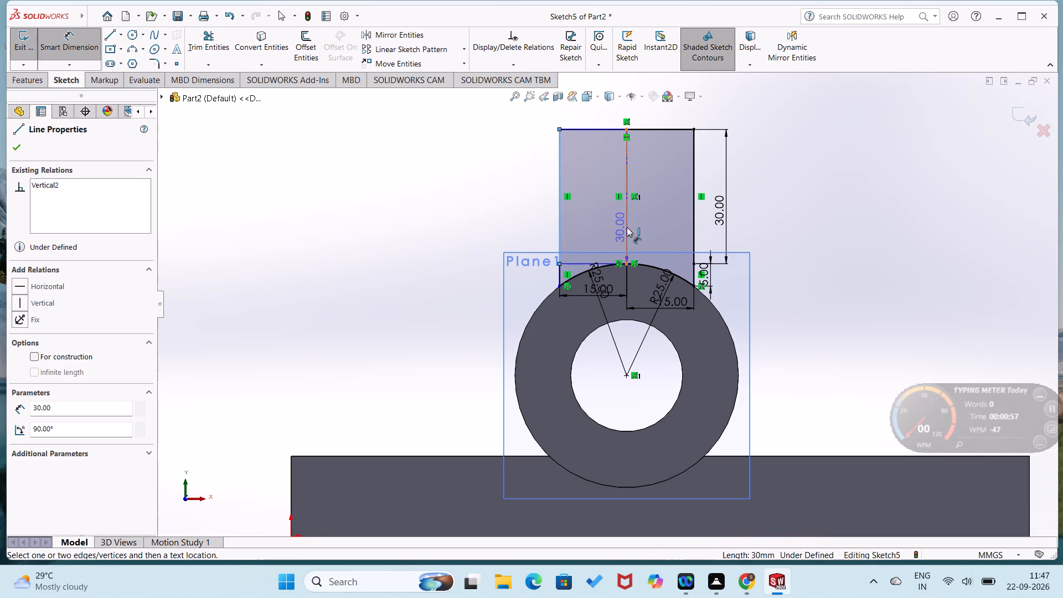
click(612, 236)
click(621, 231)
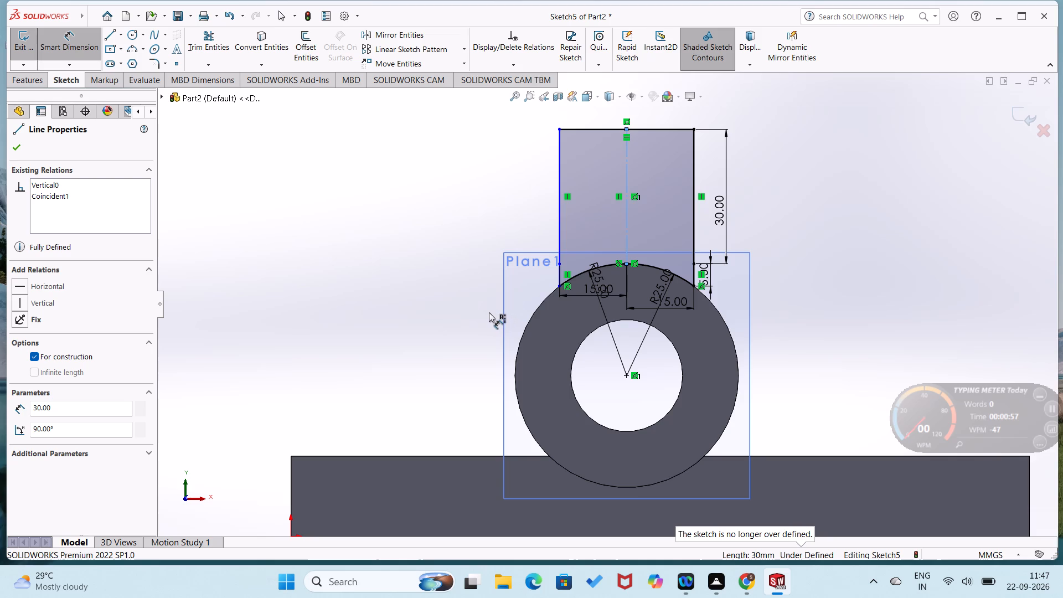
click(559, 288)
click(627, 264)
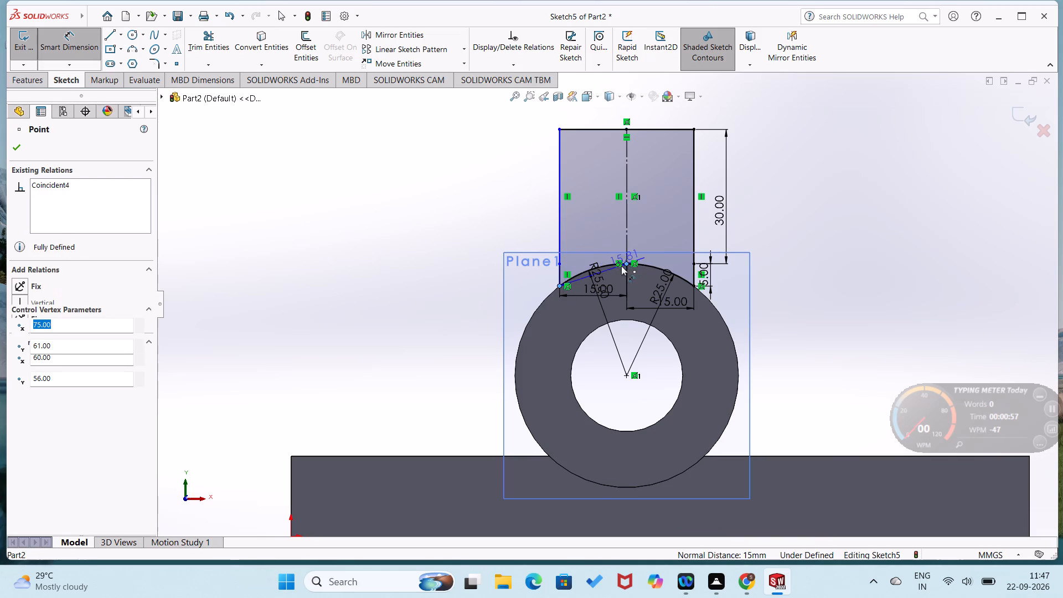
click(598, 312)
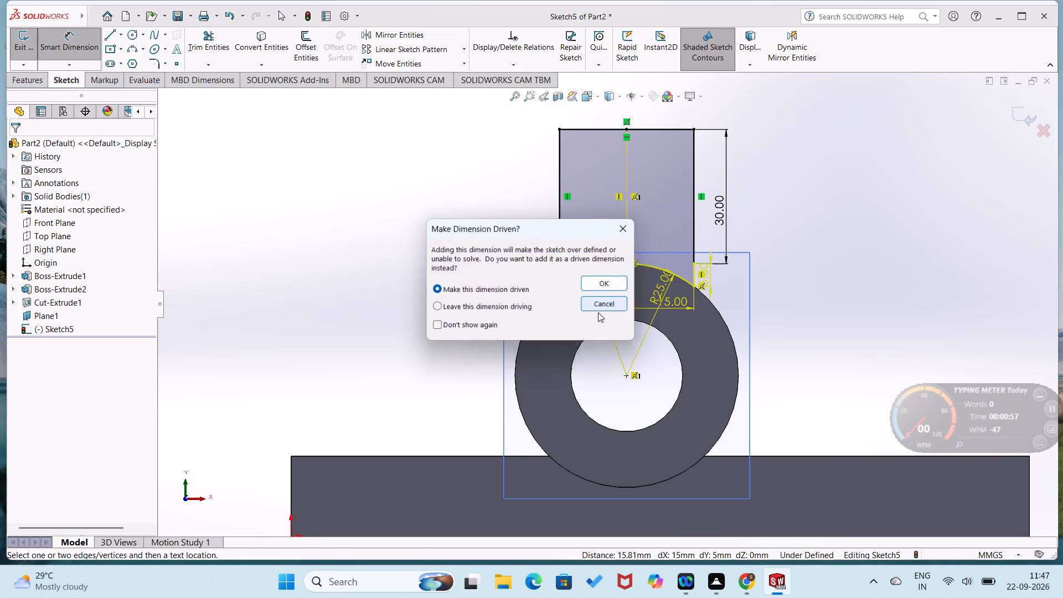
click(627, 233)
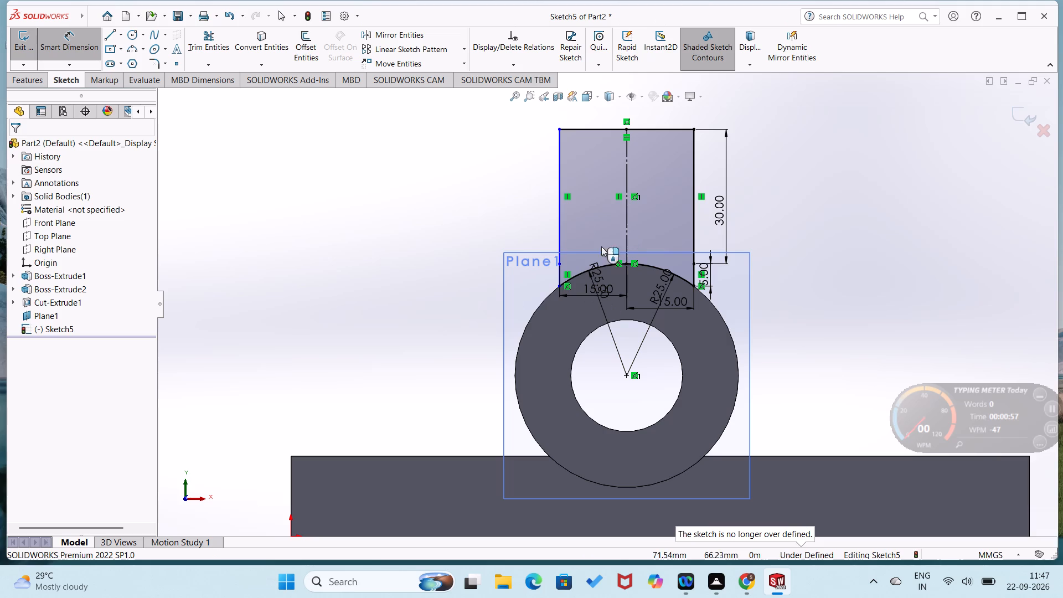
Add a driven horizontal dimension between the left arc's lower endpoint and the bottom end of the centreline.
right_drag(523, 215, 531, 179)
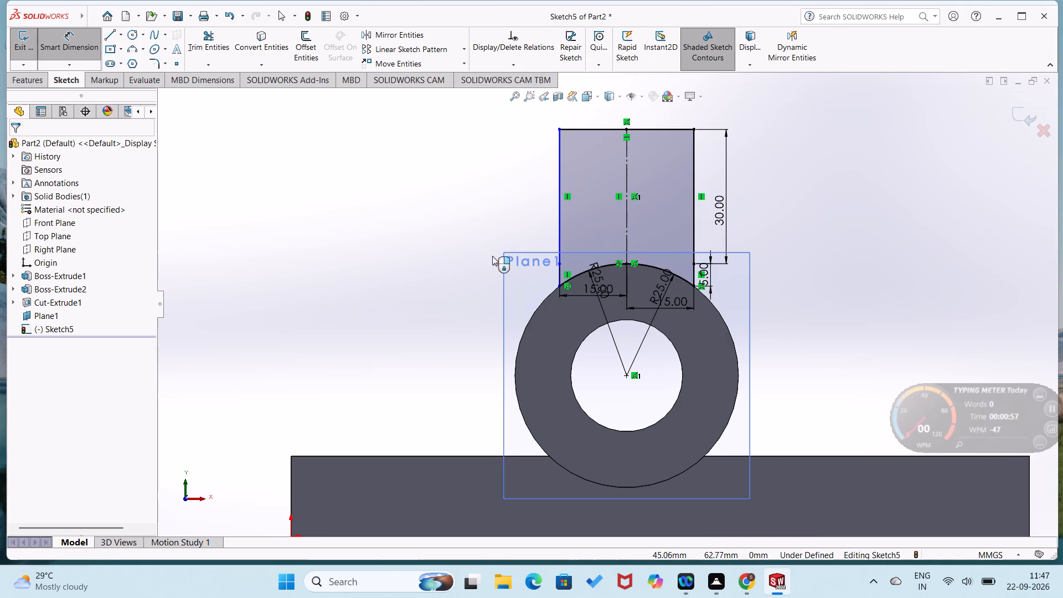
right_drag(492, 256, 544, 100)
right_drag(440, 225, 570, 152)
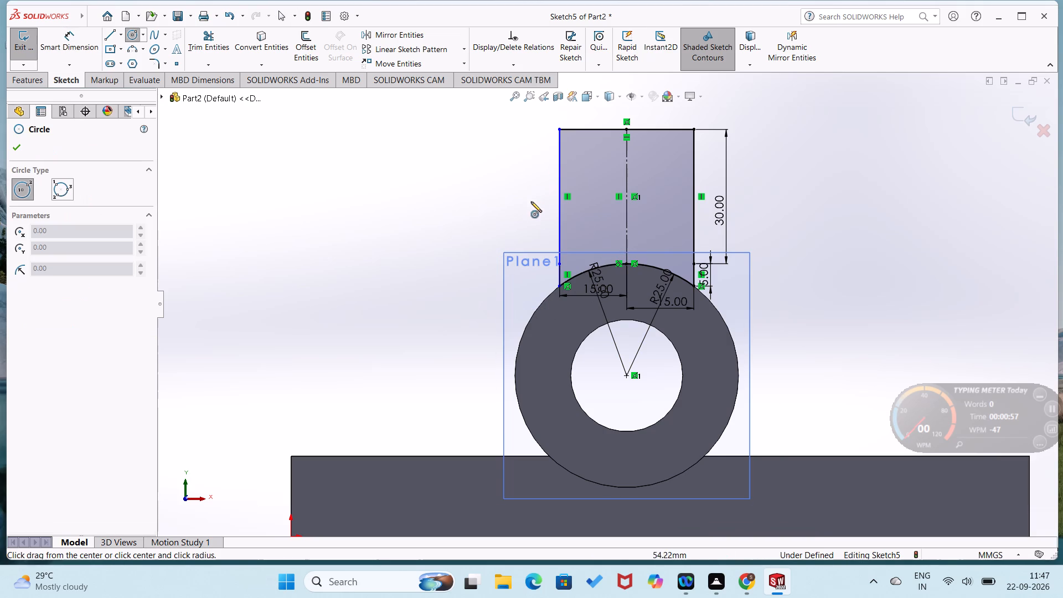
right_drag(499, 215, 498, 95)
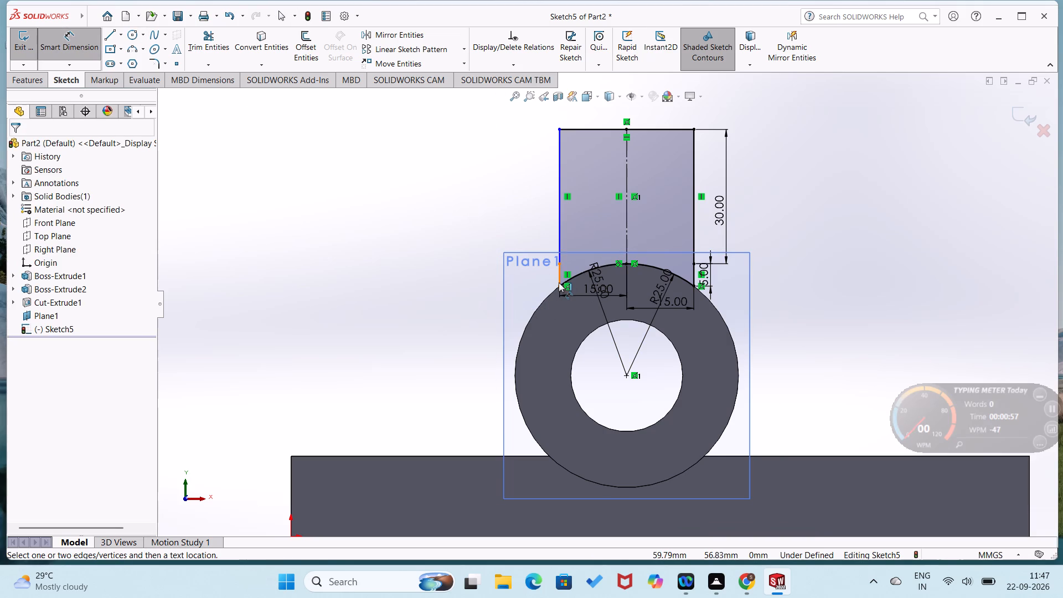
click(559, 283)
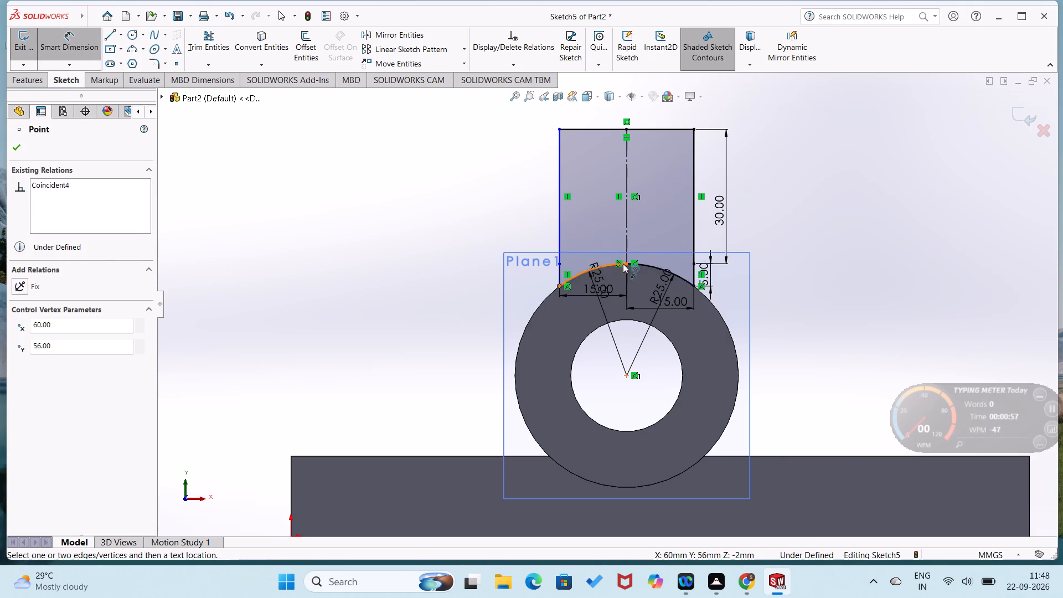
click(625, 264)
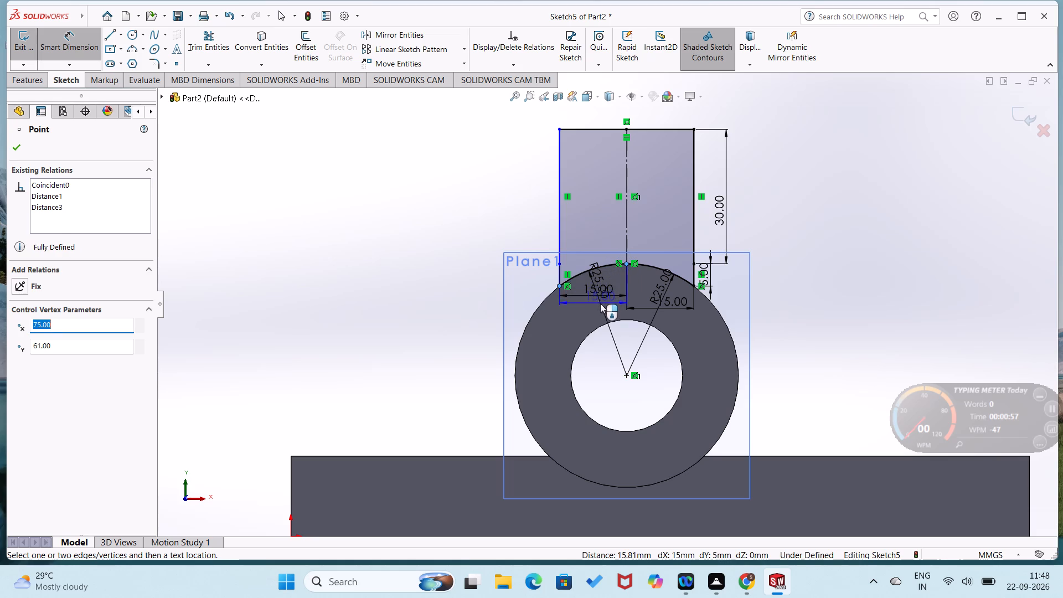
click(600, 305)
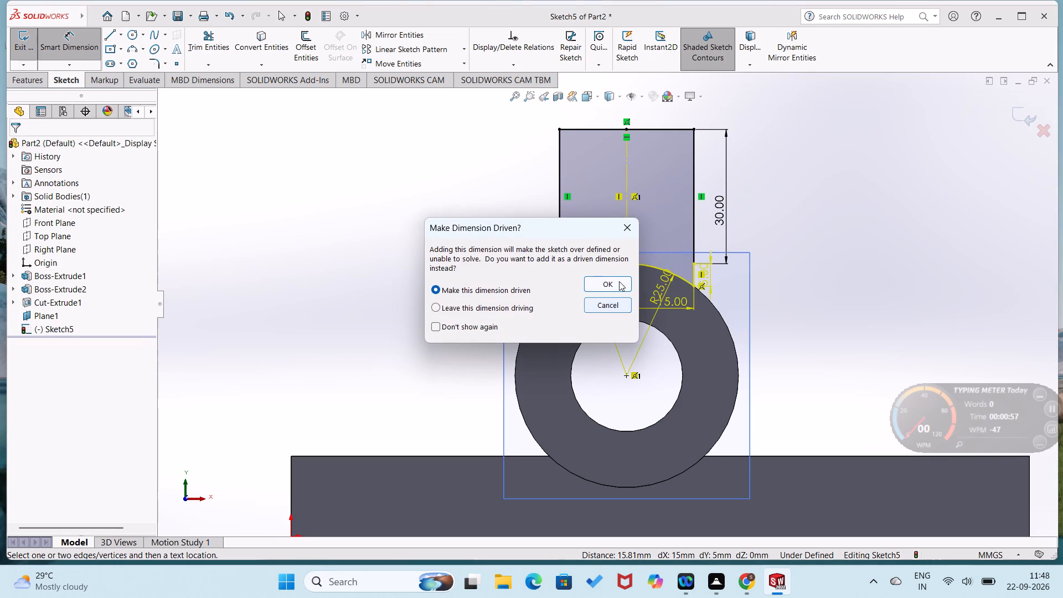
click(619, 281)
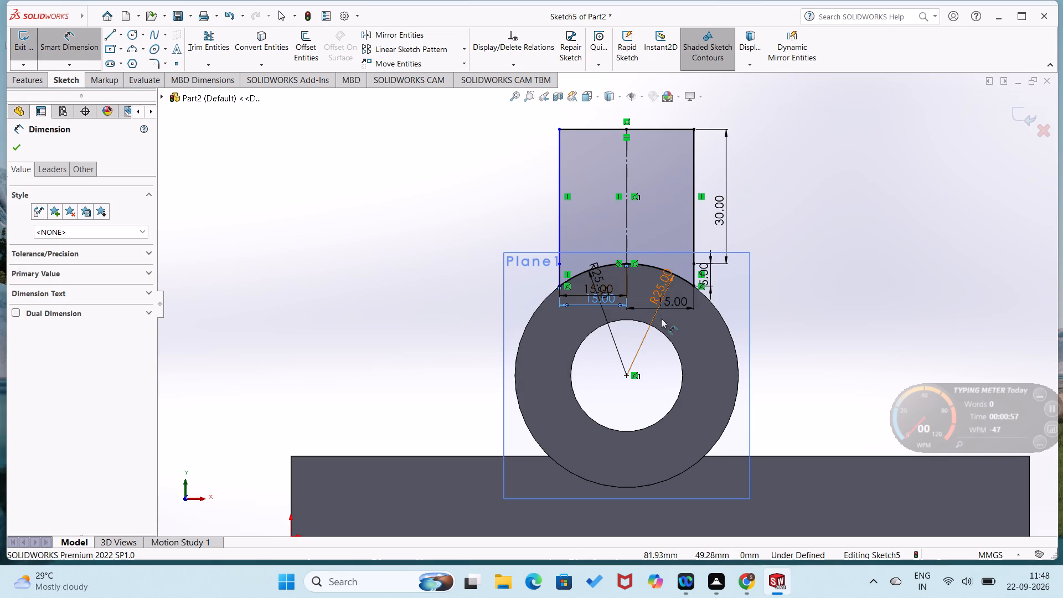
click(857, 285)
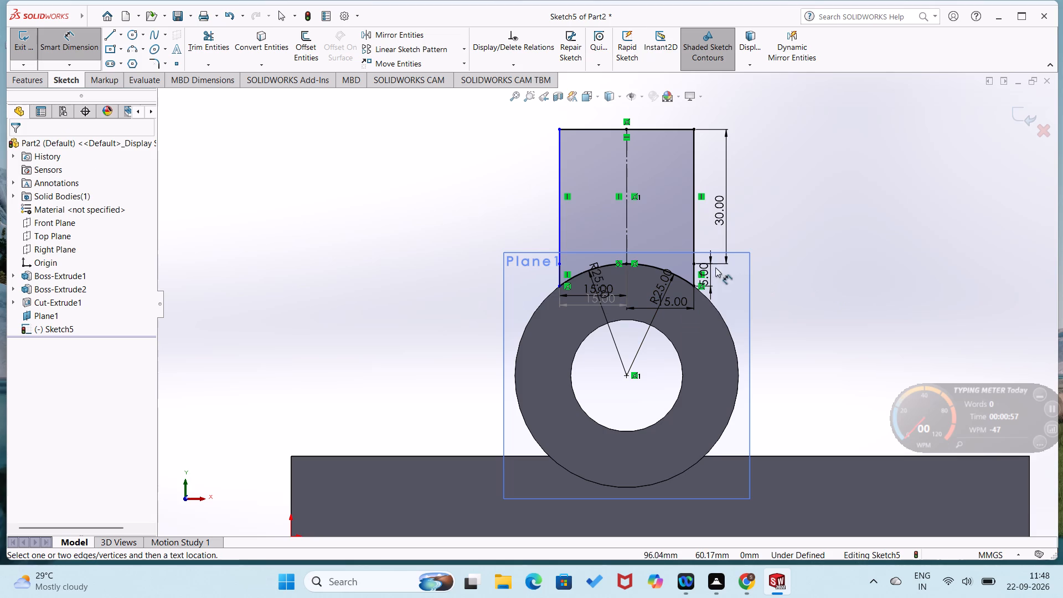
Apply a Vertical relation between the bottom and top endpoints of the profile's centreline.
key(Escape)
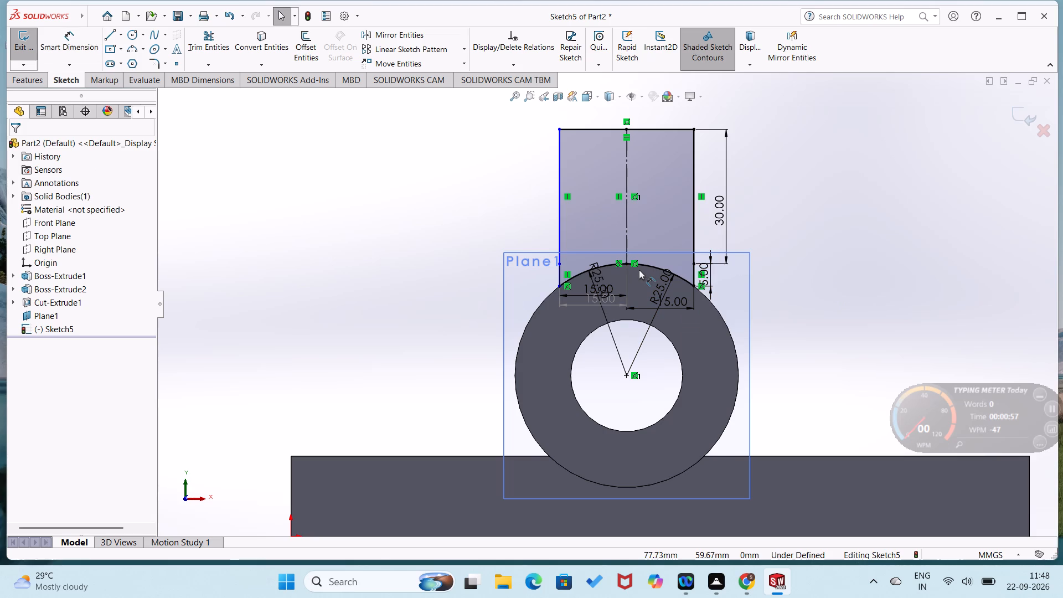
click(626, 262)
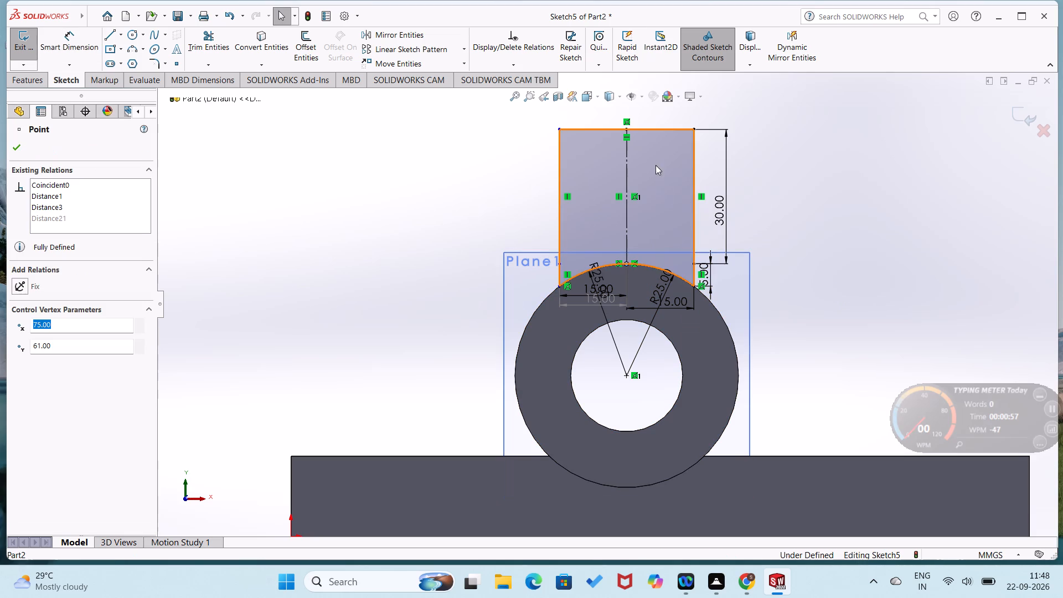
ctrl+click(626, 128)
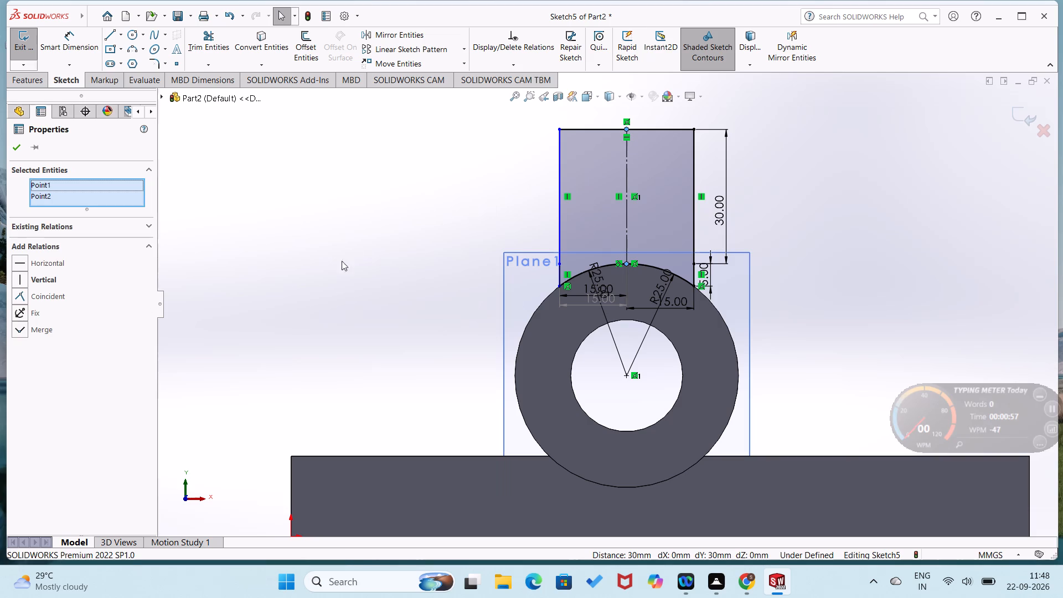
click(22, 281)
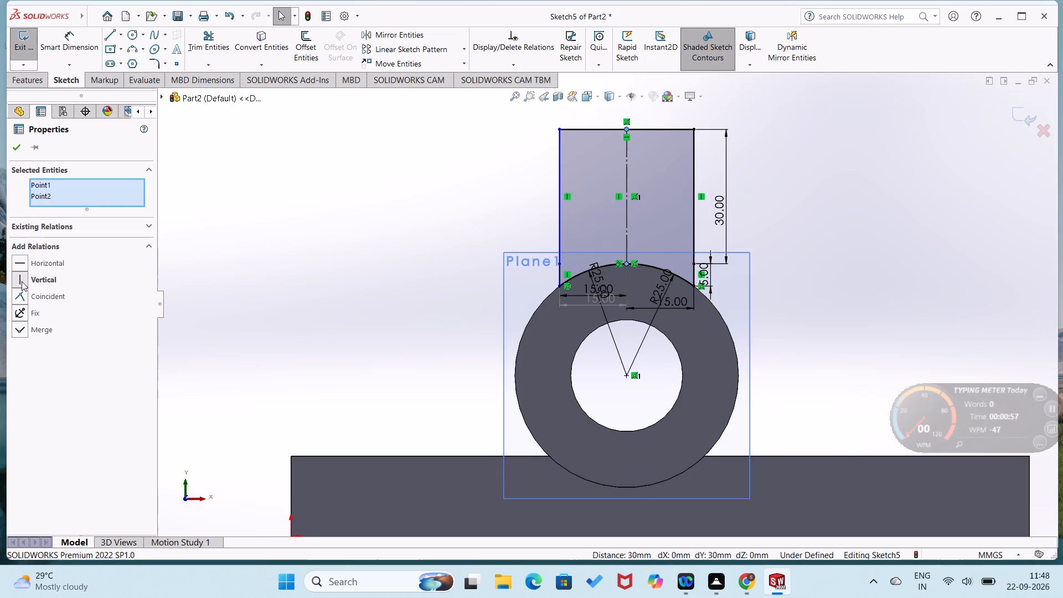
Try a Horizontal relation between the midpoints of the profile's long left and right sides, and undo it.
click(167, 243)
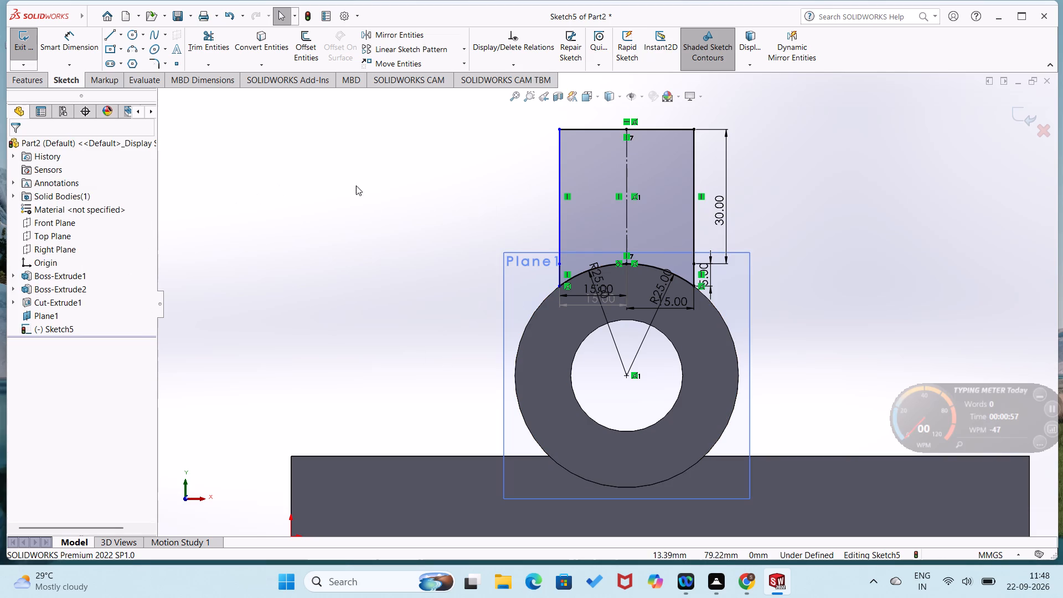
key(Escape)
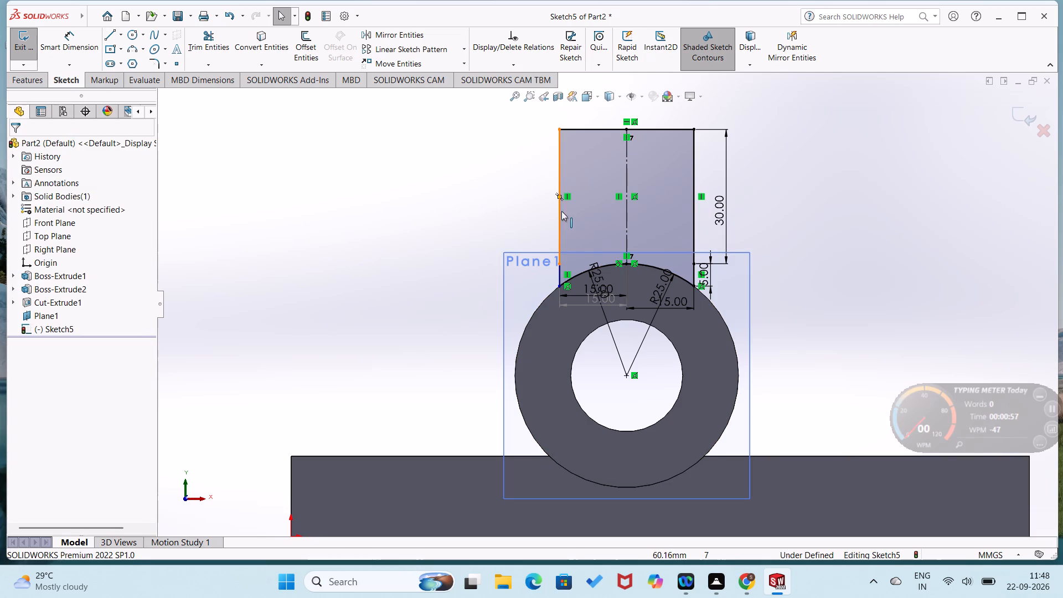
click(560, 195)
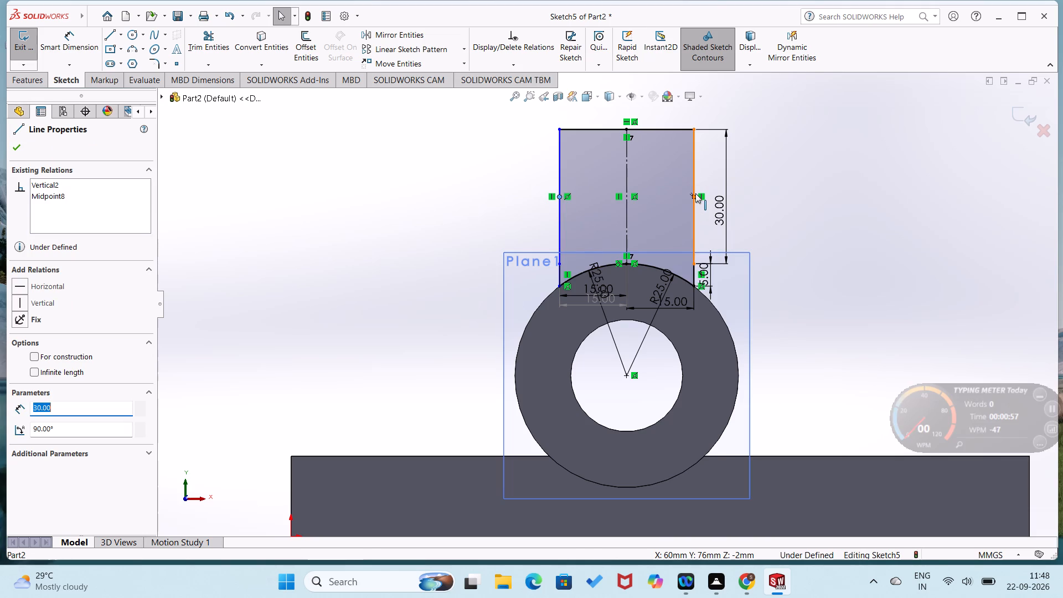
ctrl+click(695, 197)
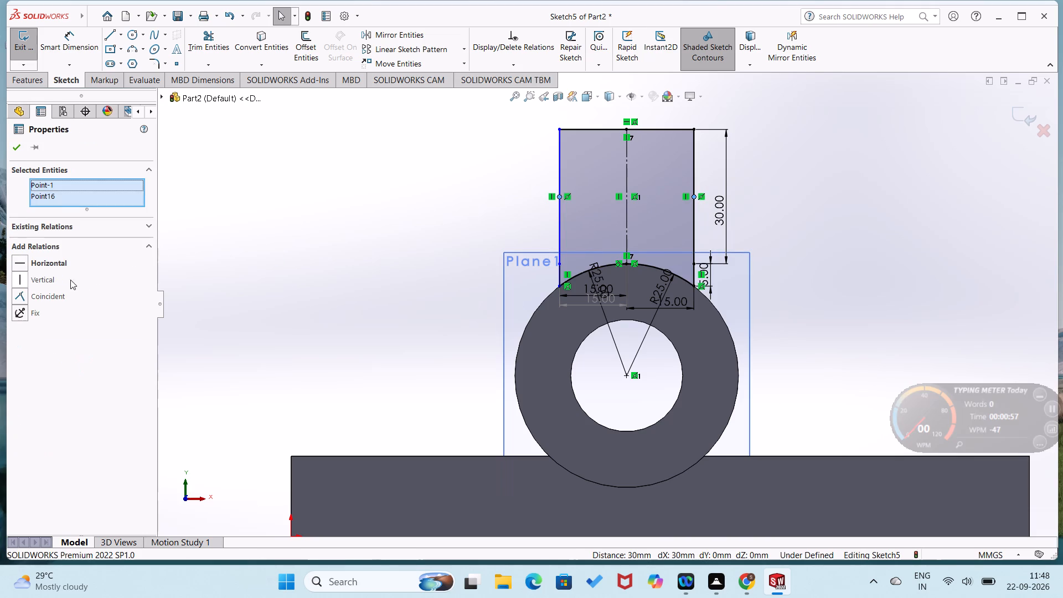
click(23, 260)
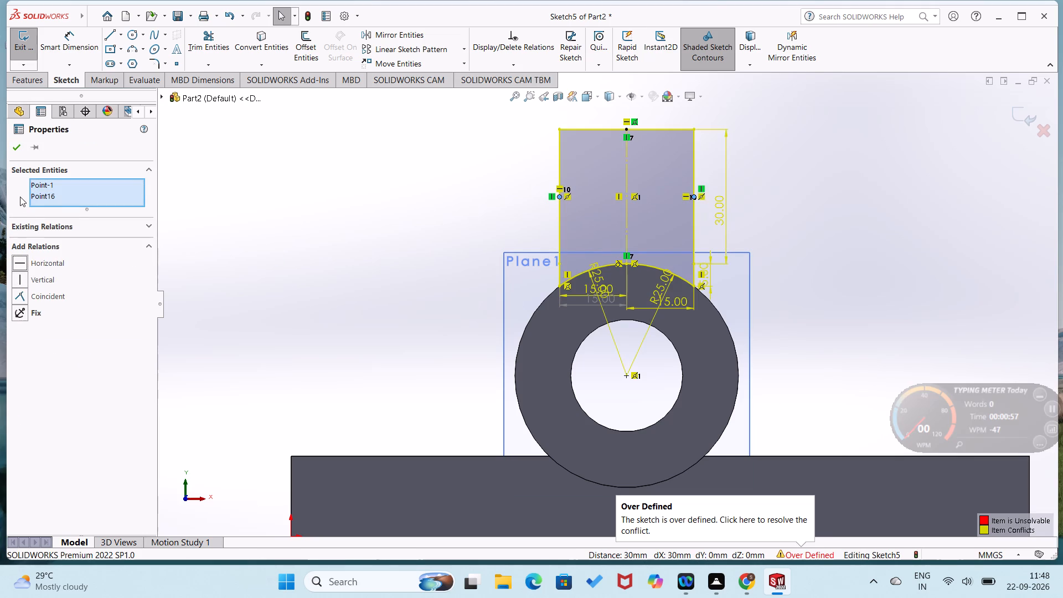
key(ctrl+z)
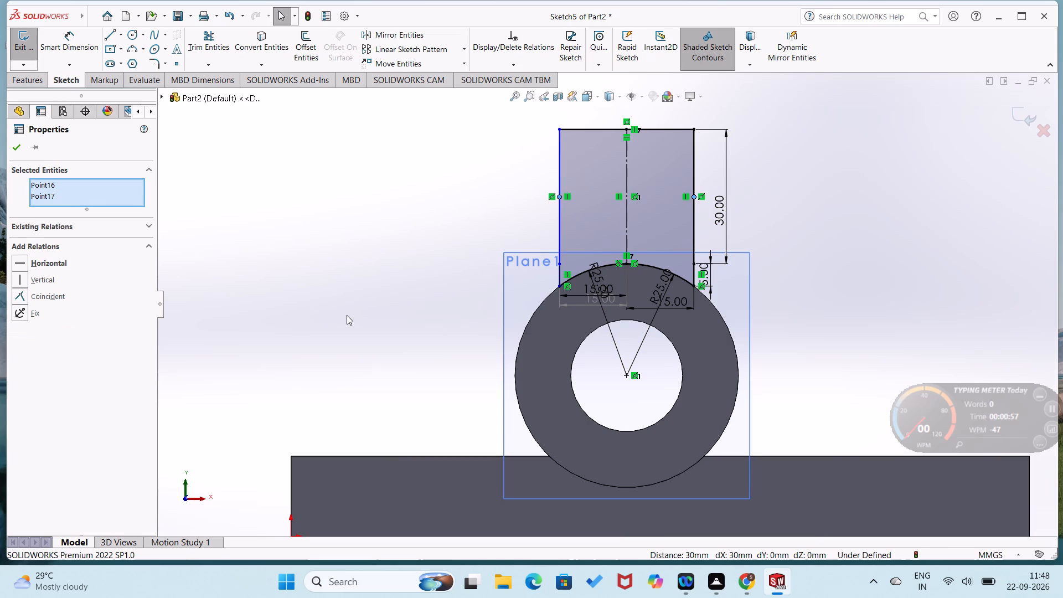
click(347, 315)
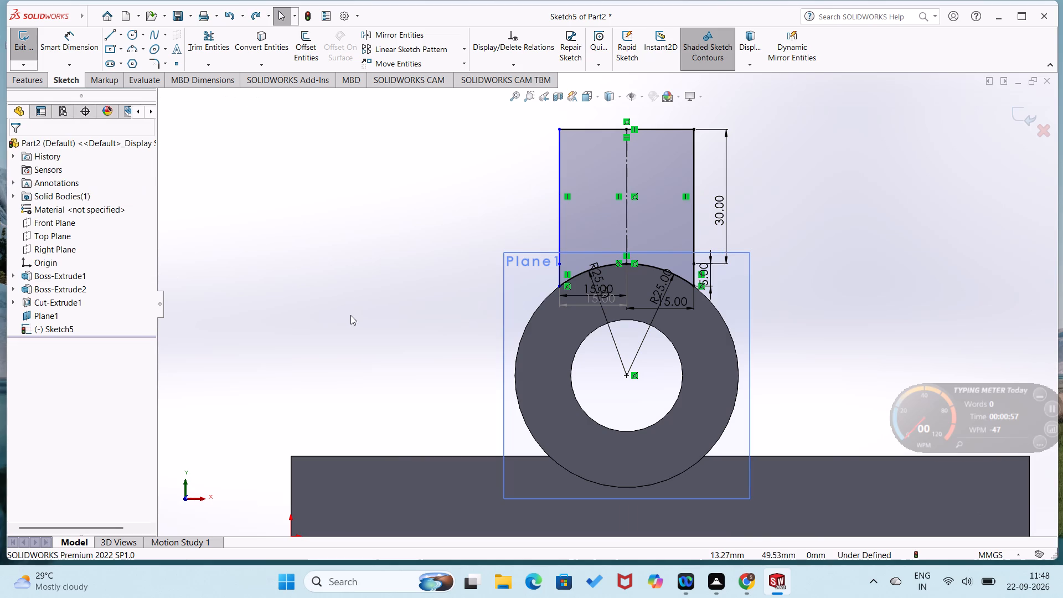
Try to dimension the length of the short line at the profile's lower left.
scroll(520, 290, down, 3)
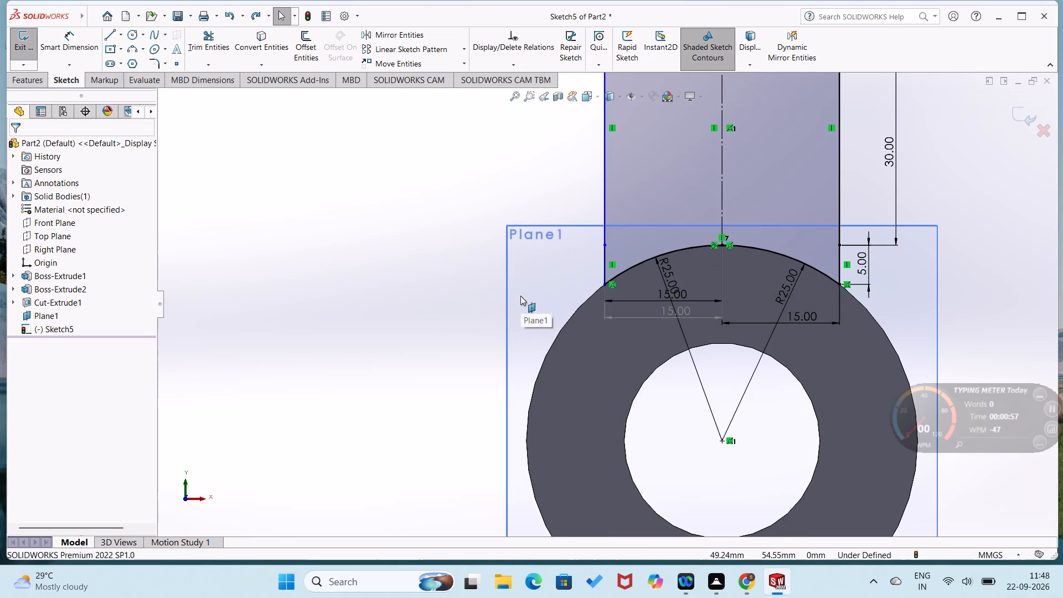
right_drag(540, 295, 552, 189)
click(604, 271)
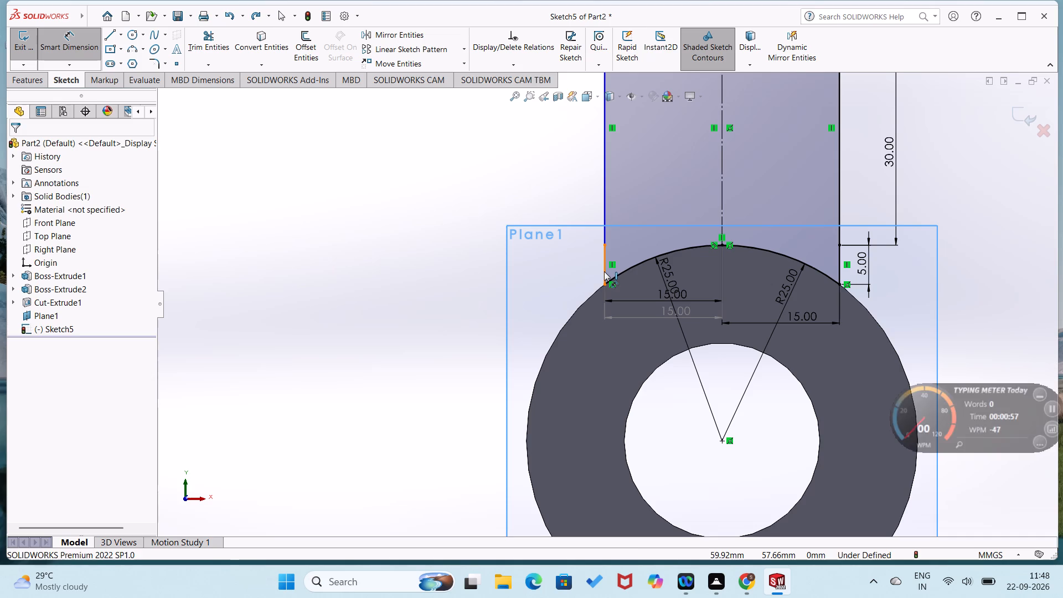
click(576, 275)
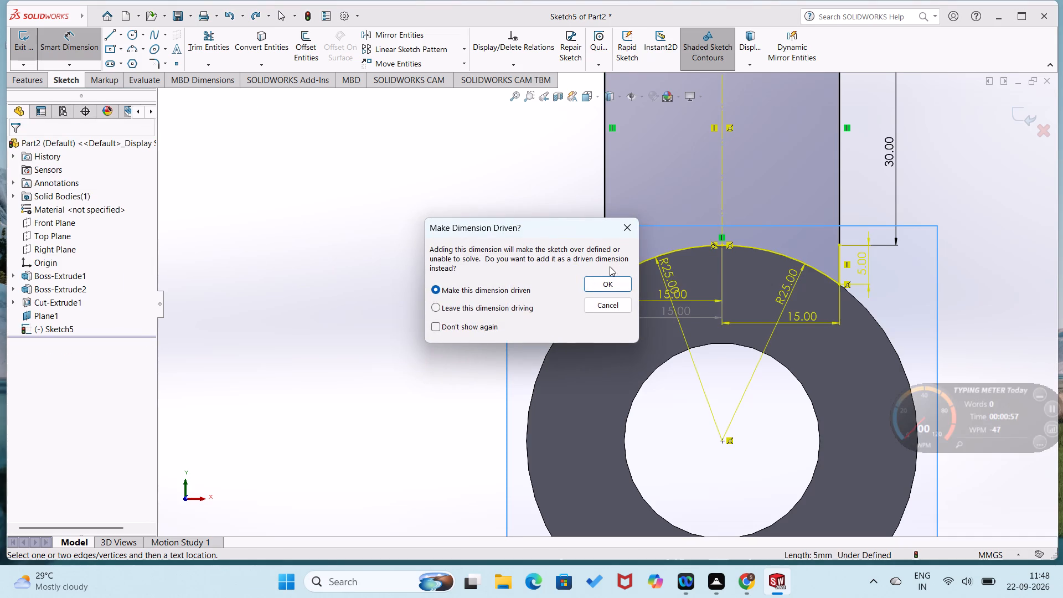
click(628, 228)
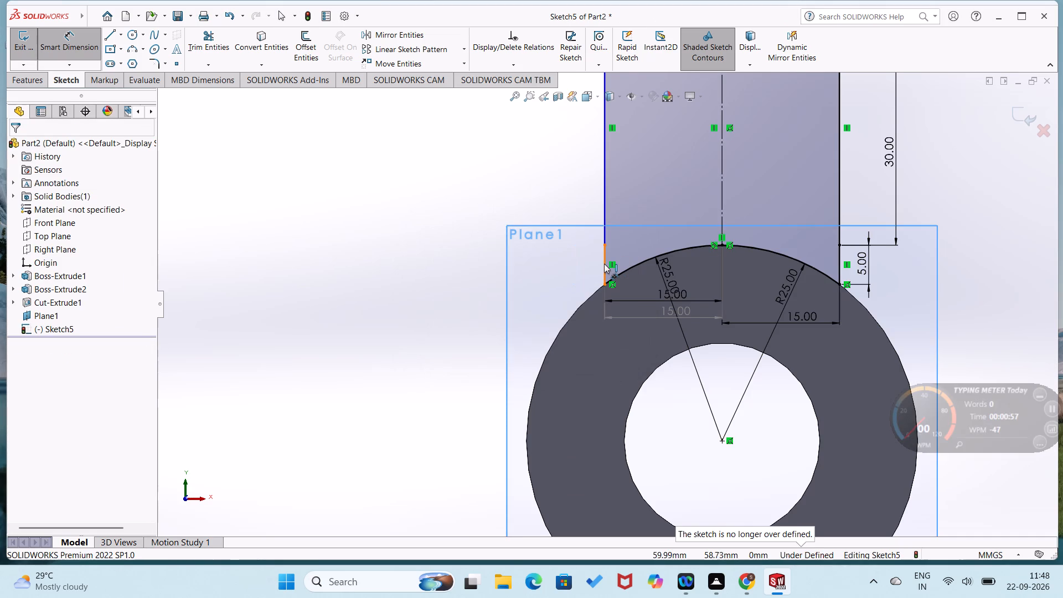
Delete the short lower-left line and the long left side line of the boss profile.
click(604, 264)
key(Delete)
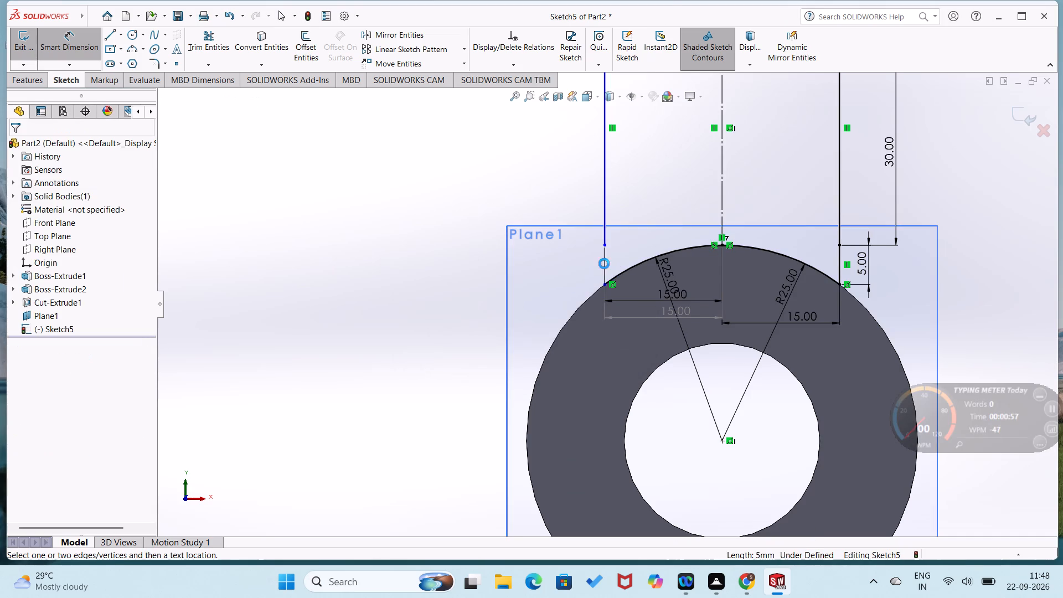
click(605, 234)
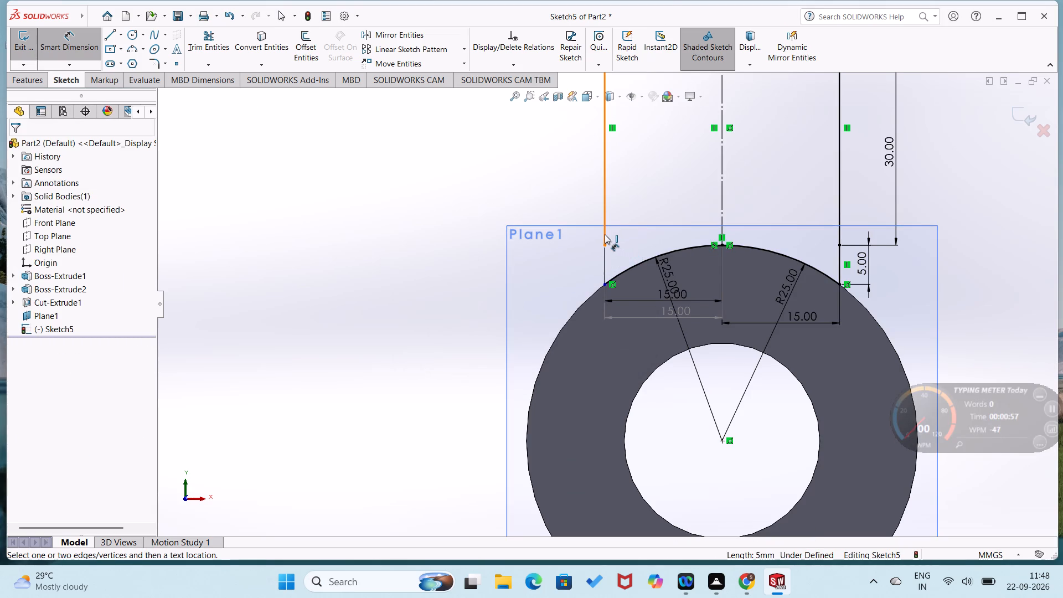
key(Delete)
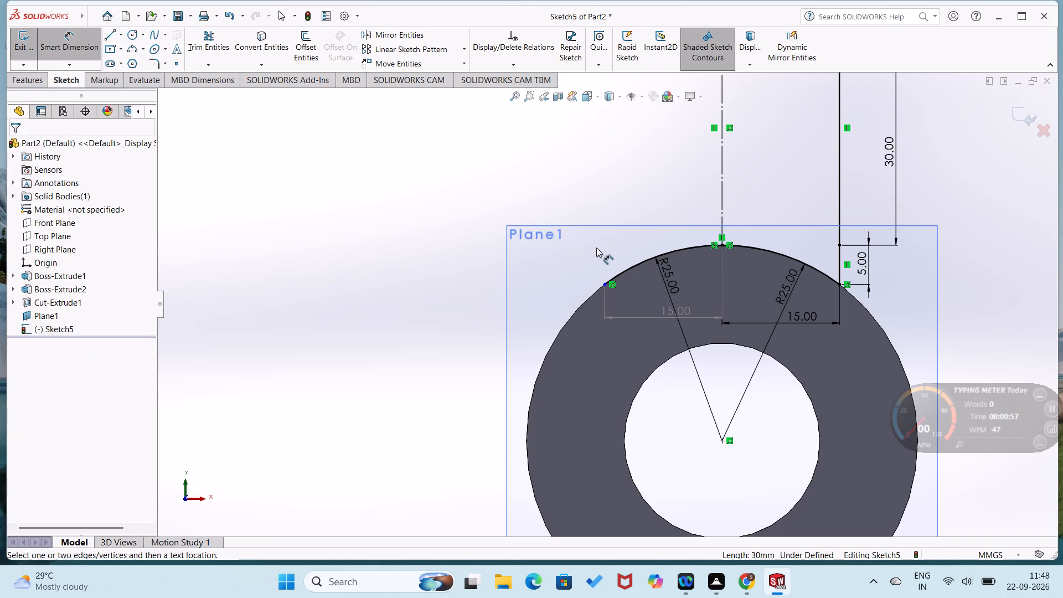
Draw one vertical 35 mm line from the left arc's lower endpoint to the left end of the profile's top edge.
scroll(592, 254, up, 3)
right_drag(606, 205, 360, 278)
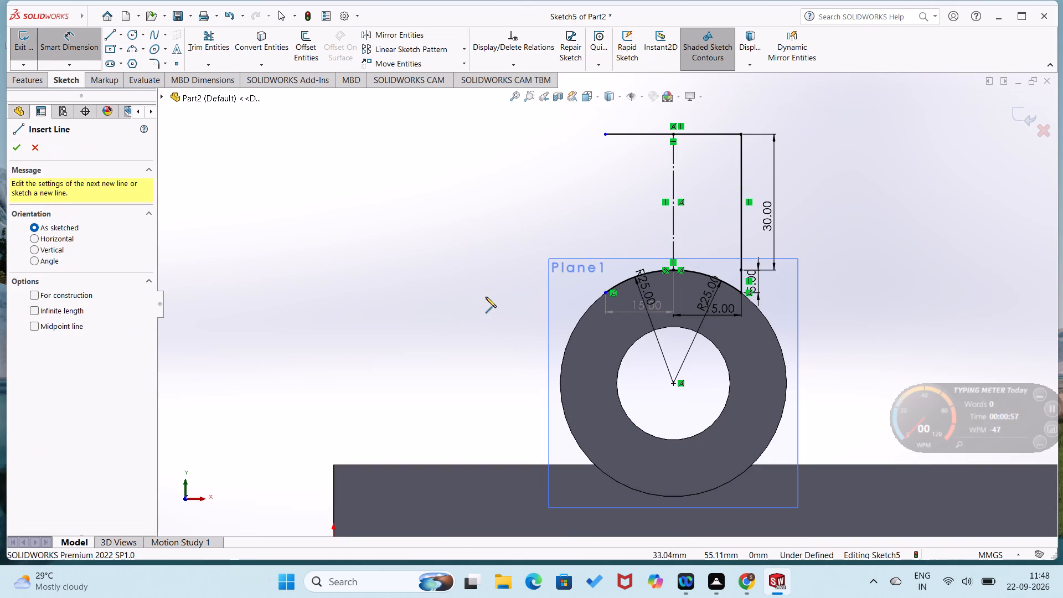
click(606, 292)
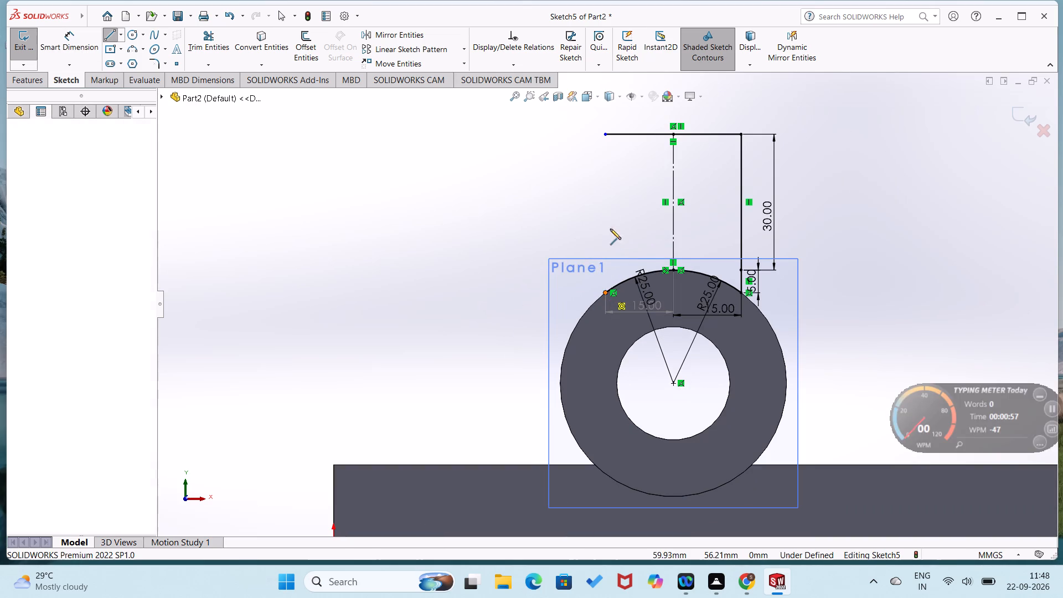
click(607, 134)
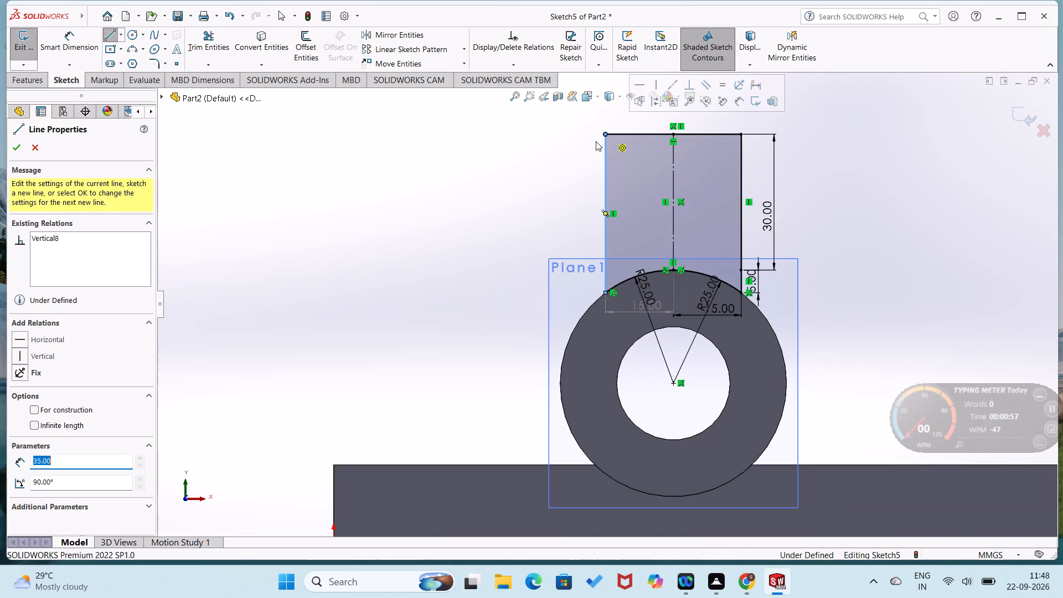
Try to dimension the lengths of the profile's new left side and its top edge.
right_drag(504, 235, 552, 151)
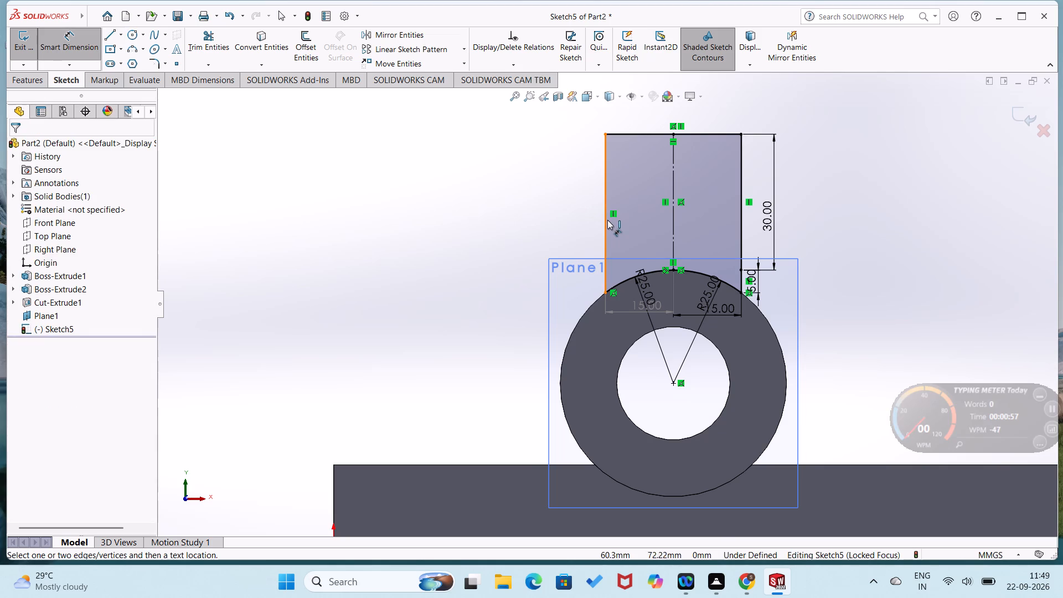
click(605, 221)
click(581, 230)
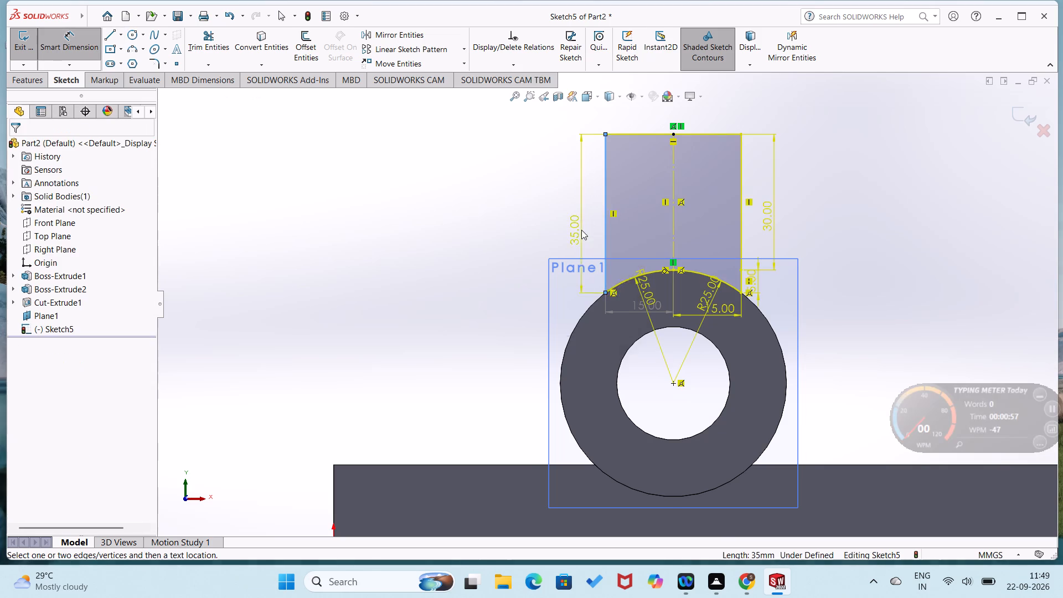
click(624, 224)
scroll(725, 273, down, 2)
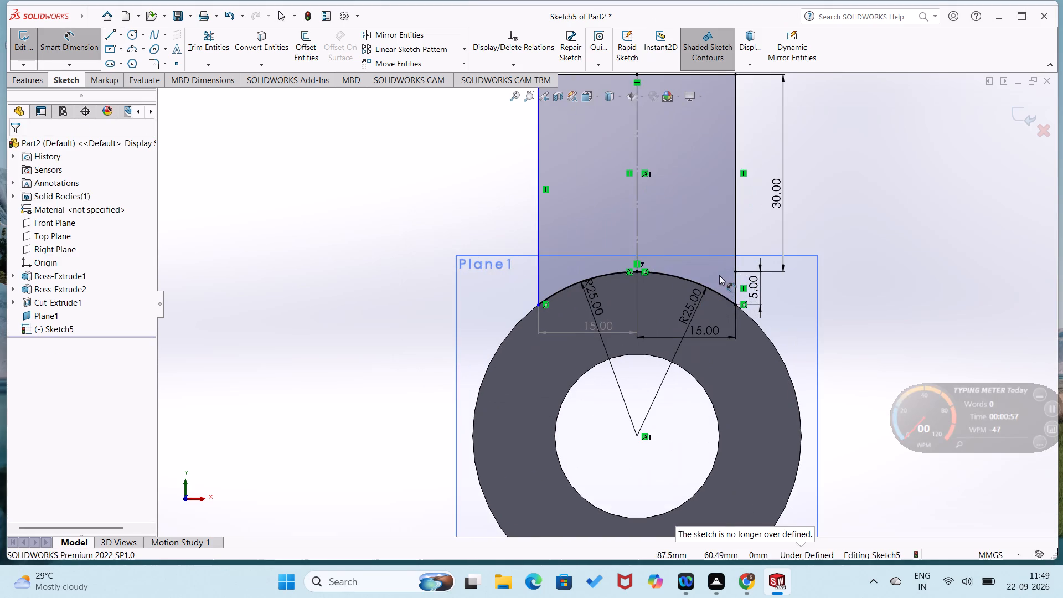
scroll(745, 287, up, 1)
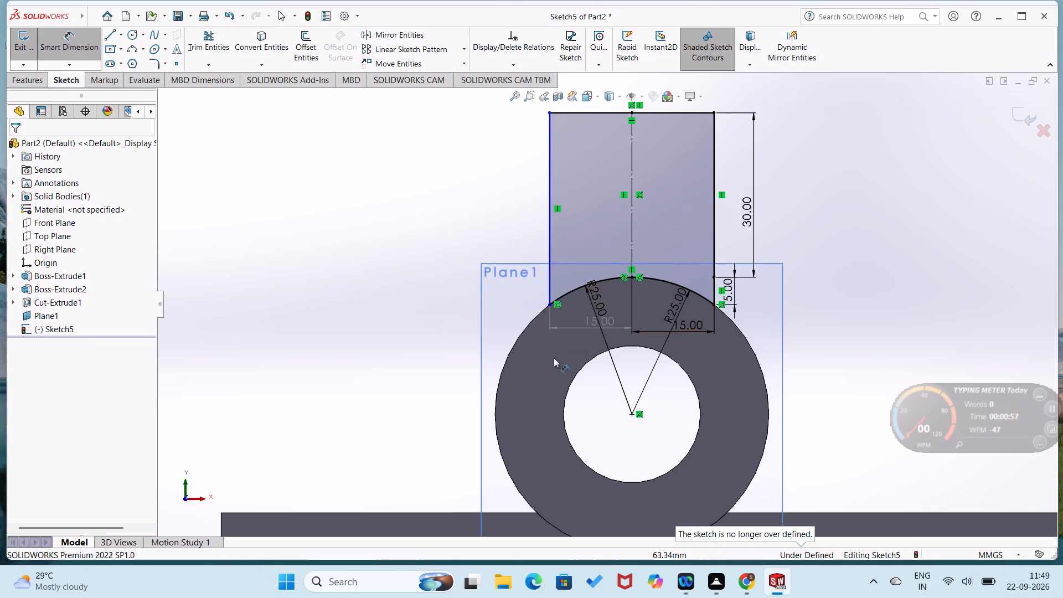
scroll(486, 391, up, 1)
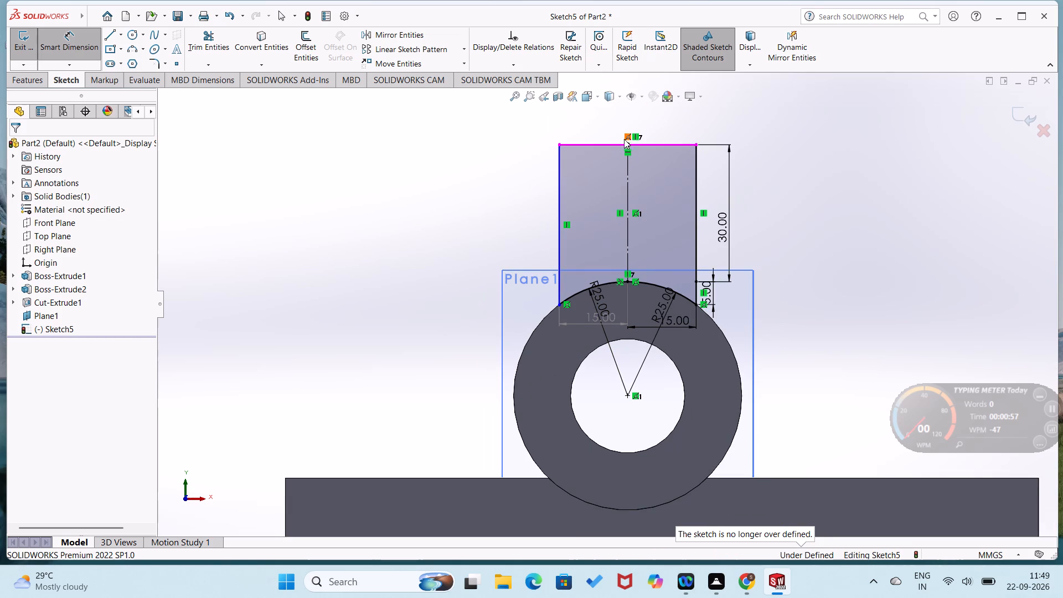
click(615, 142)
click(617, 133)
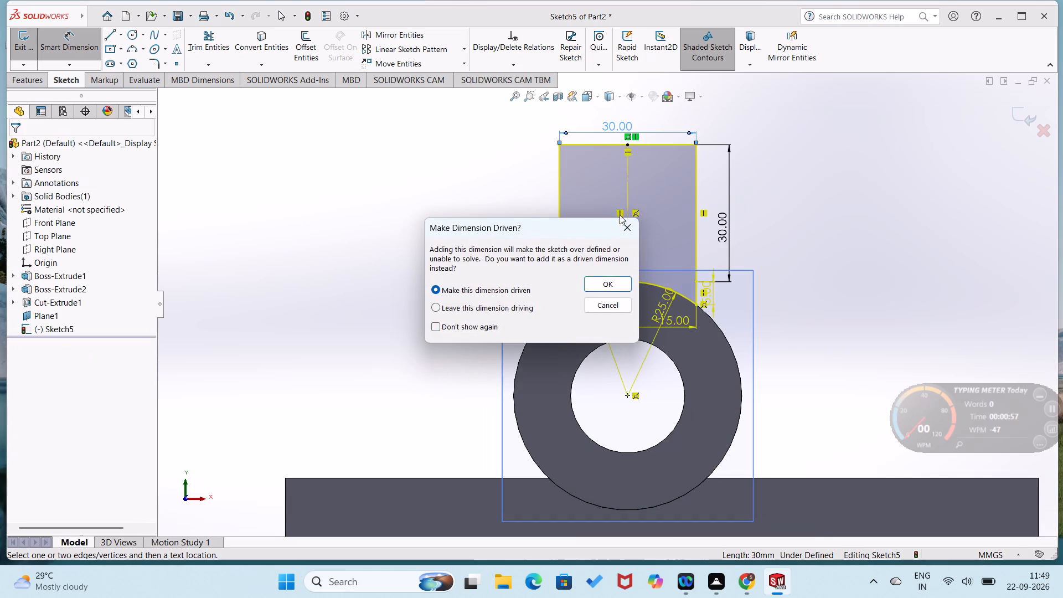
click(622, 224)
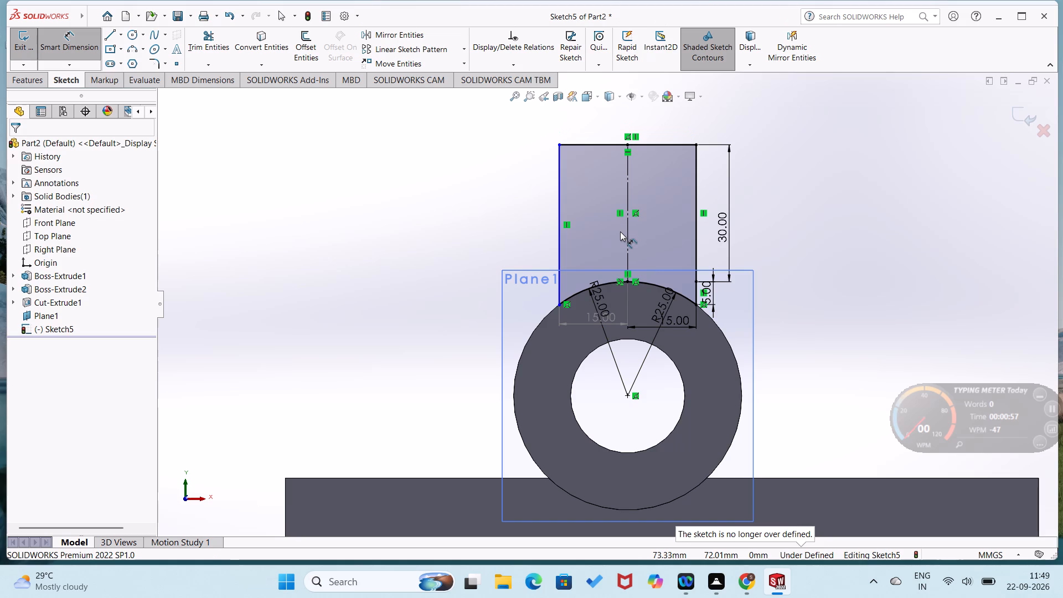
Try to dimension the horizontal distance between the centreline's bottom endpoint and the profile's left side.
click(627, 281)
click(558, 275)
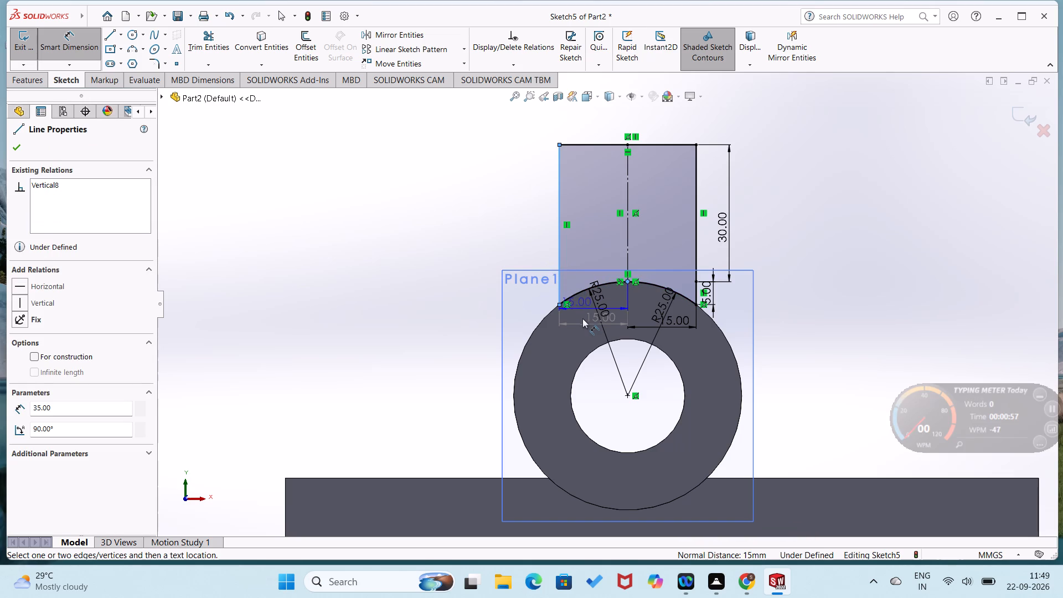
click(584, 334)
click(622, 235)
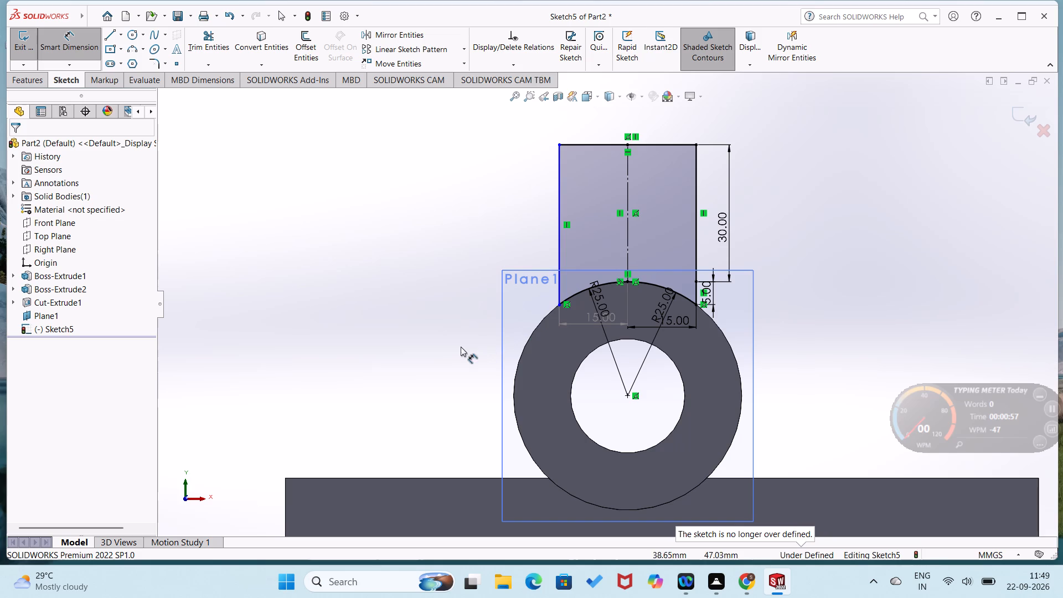
Delete the driven 15 mm dimension left of the centreline and the 5 mm dimension of the short lower-right line.
middle_drag(460, 354, 460, 374)
click(402, 360)
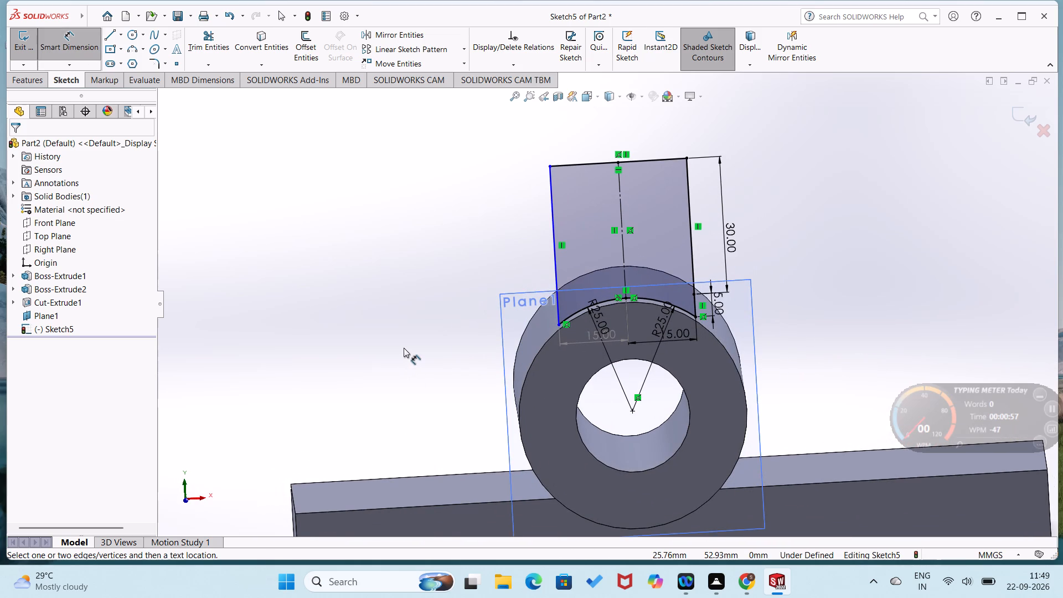
key(ctrl+8)
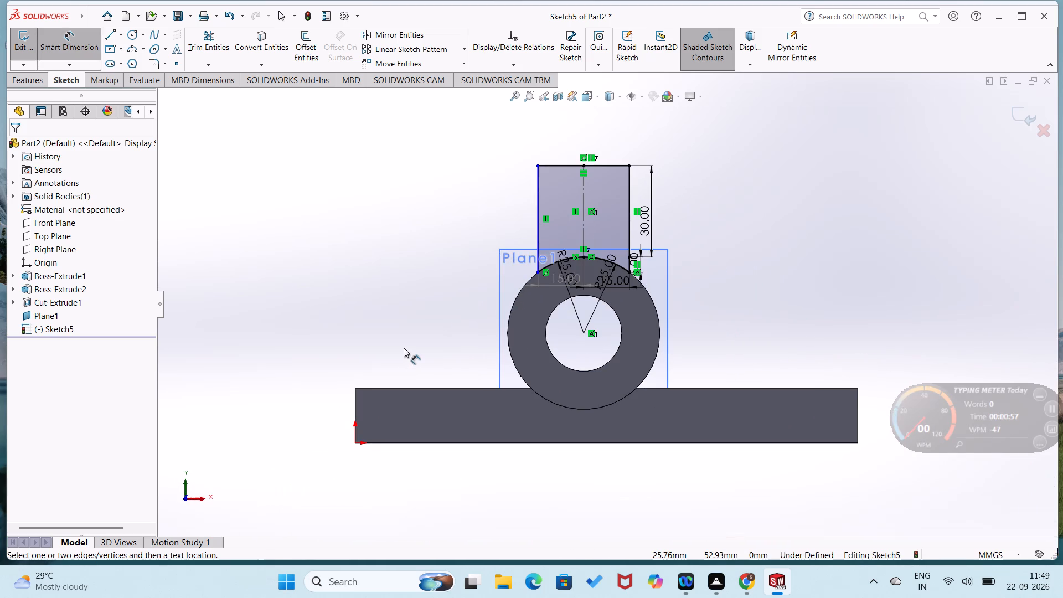
scroll(506, 256, down, 2)
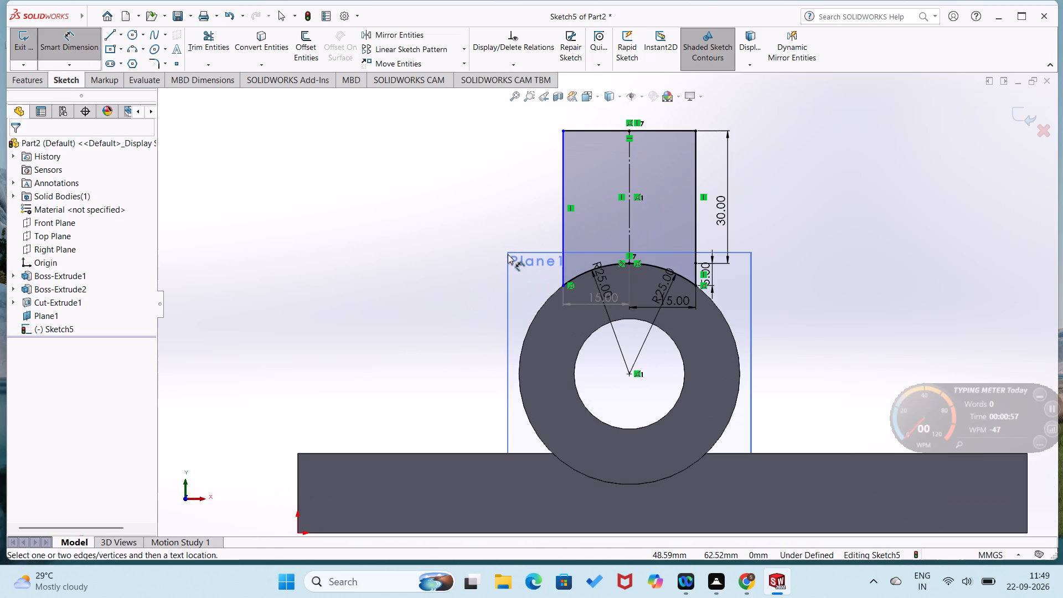
scroll(508, 254, down, 1)
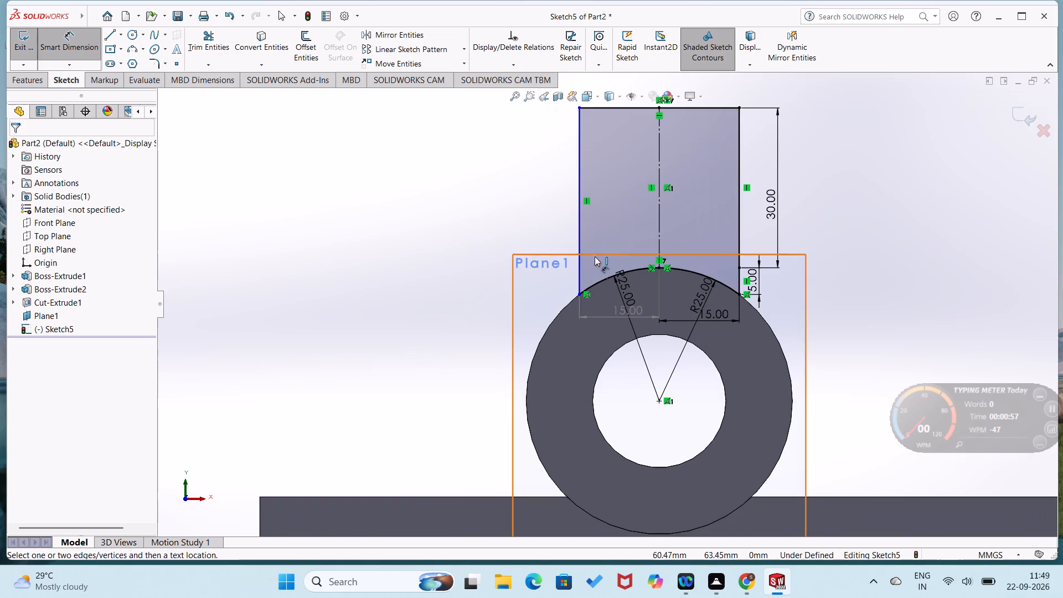
click(627, 313)
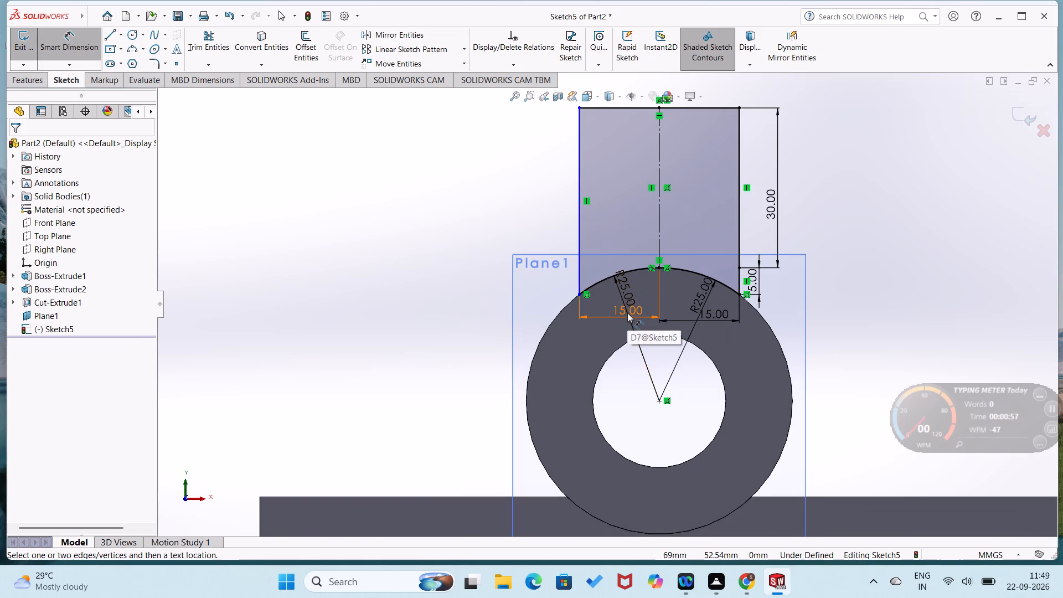
key(Delete)
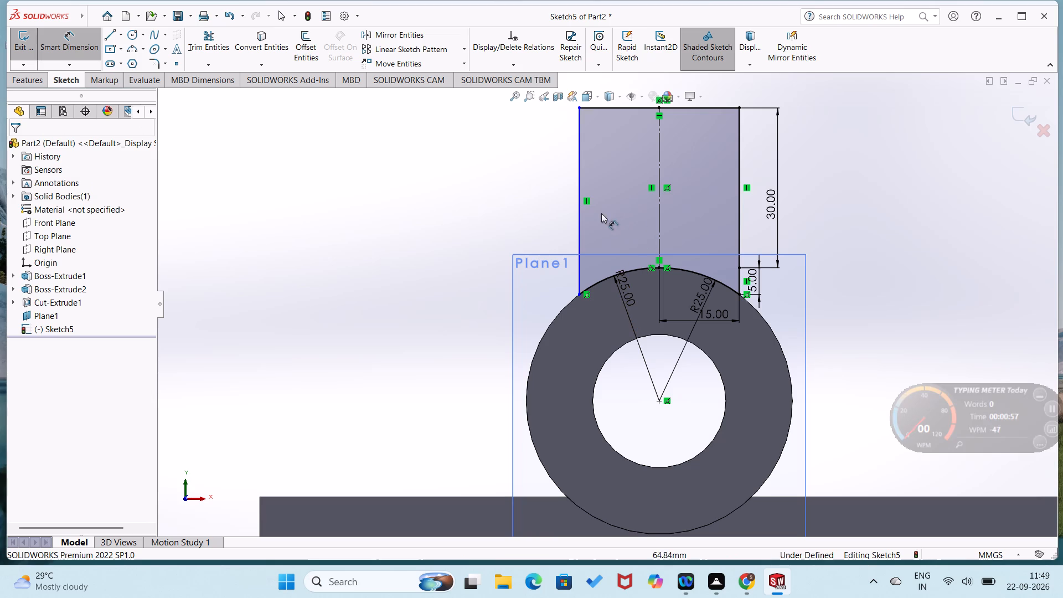
click(751, 287)
key(Delete)
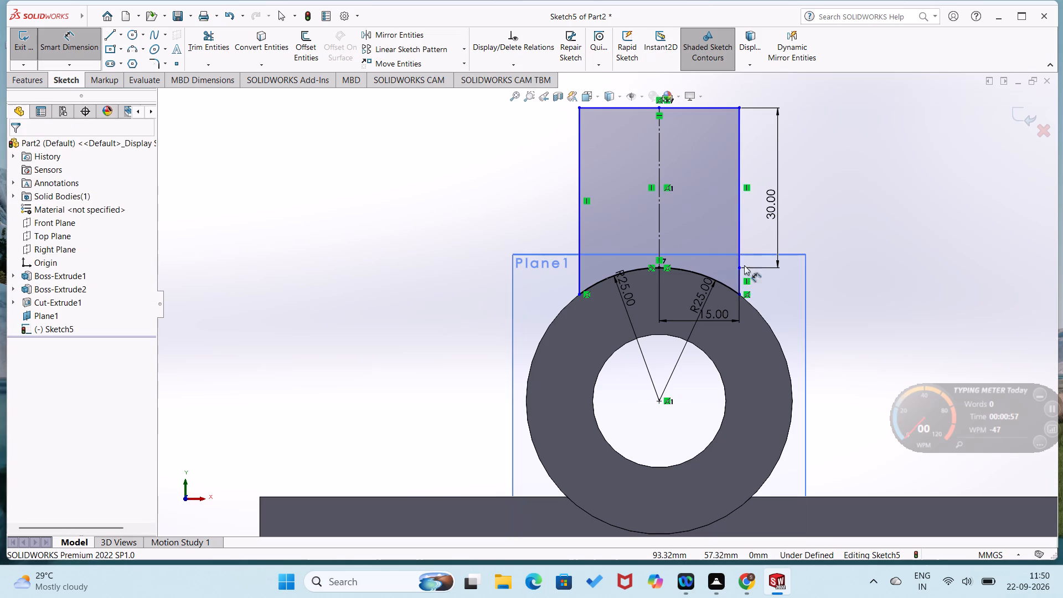
Delete the long right side line and the short lower-right line of the boss profile.
click(738, 241)
key(Delete)
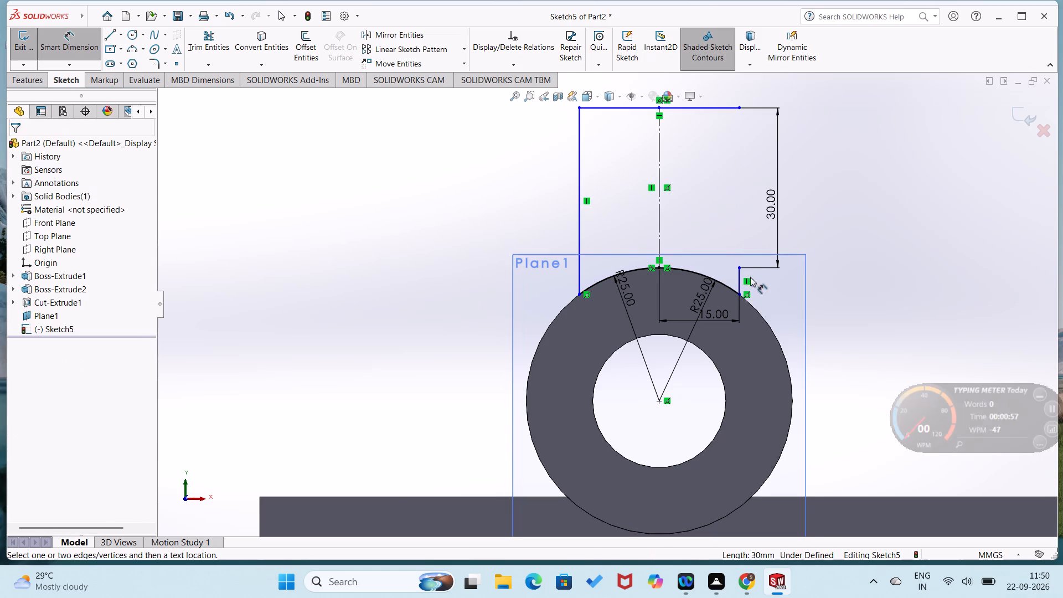
click(738, 276)
key(Delete)
Draw a vertical line from the arc's right endpoint to the top edge's right end, closing the boss profile.
right_drag(827, 243, 728, 272)
drag(740, 293, 740, 286)
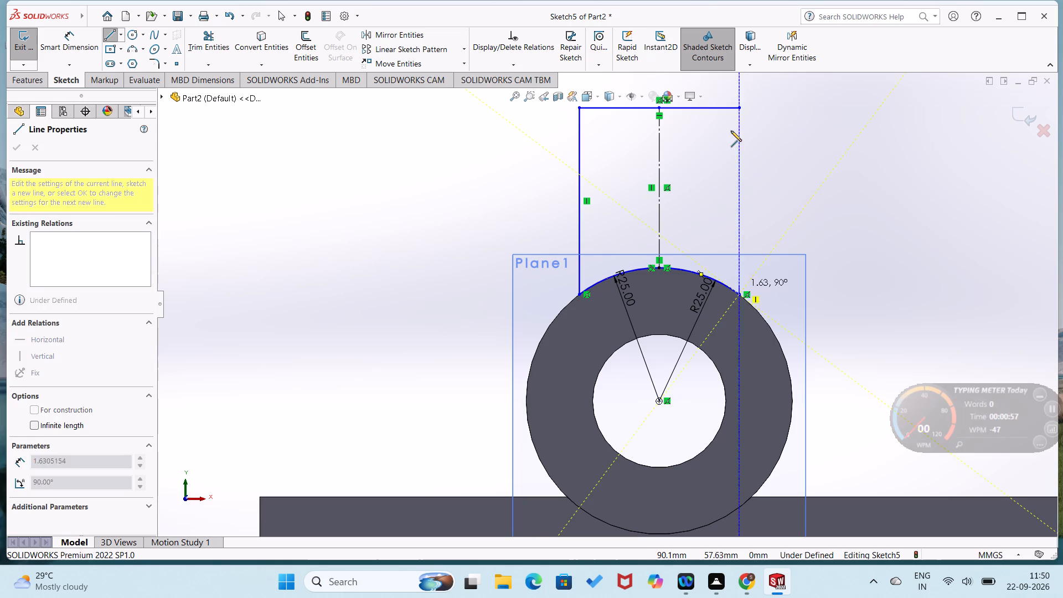
click(740, 107)
right_drag(795, 181, 824, 92)
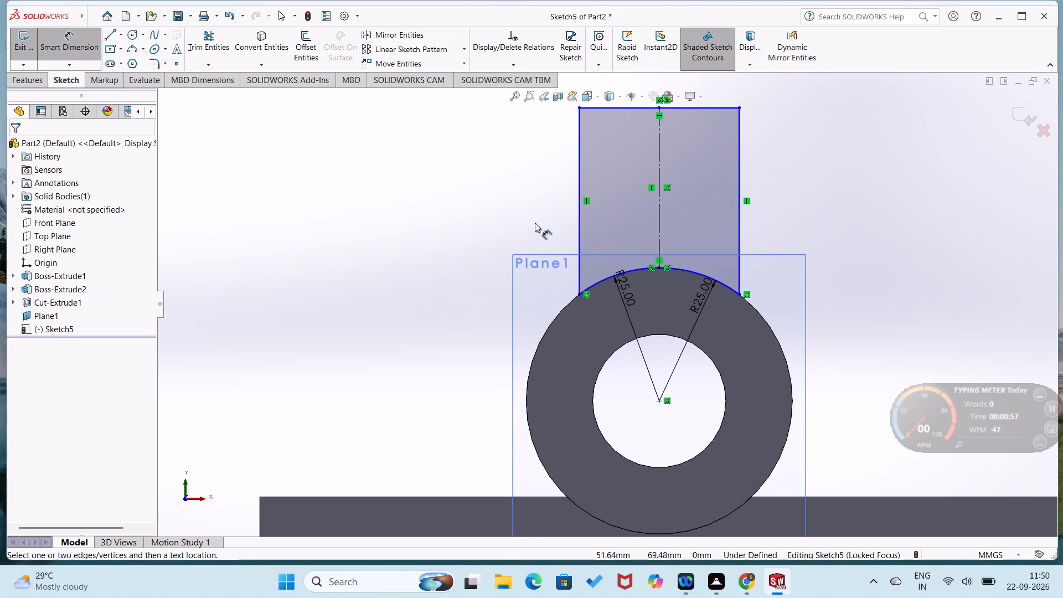
key(Escape)
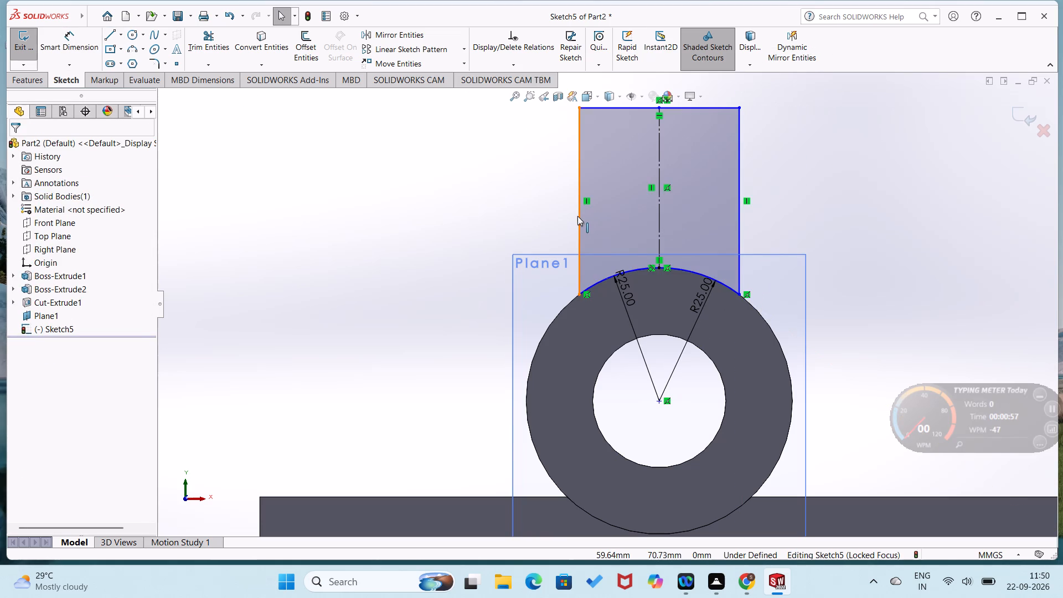
Add a horizontal relation between the midpoints of the profile's left and right sides.
click(581, 202)
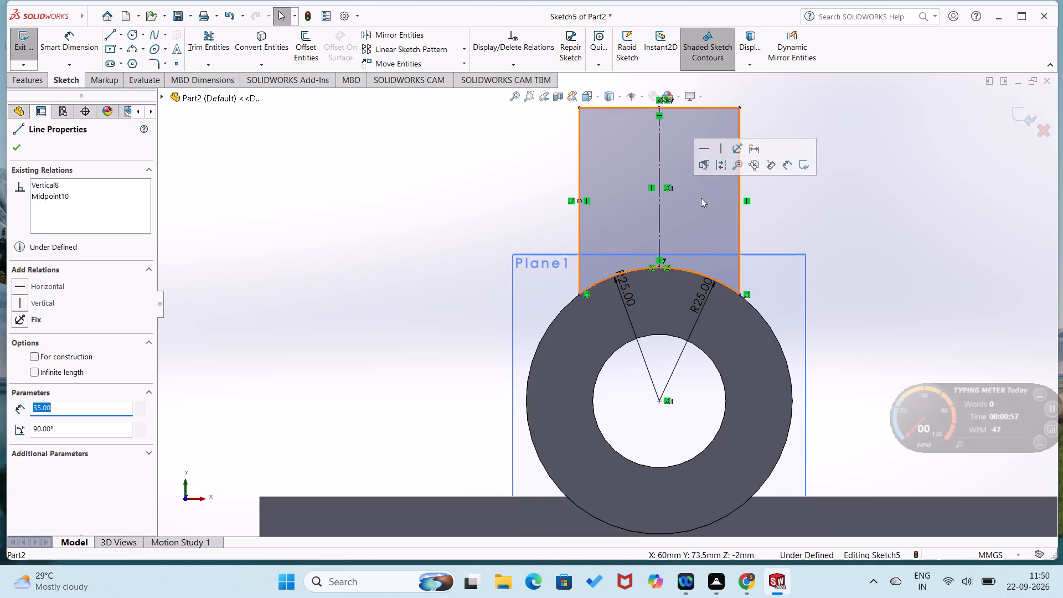
ctrl+click(739, 200)
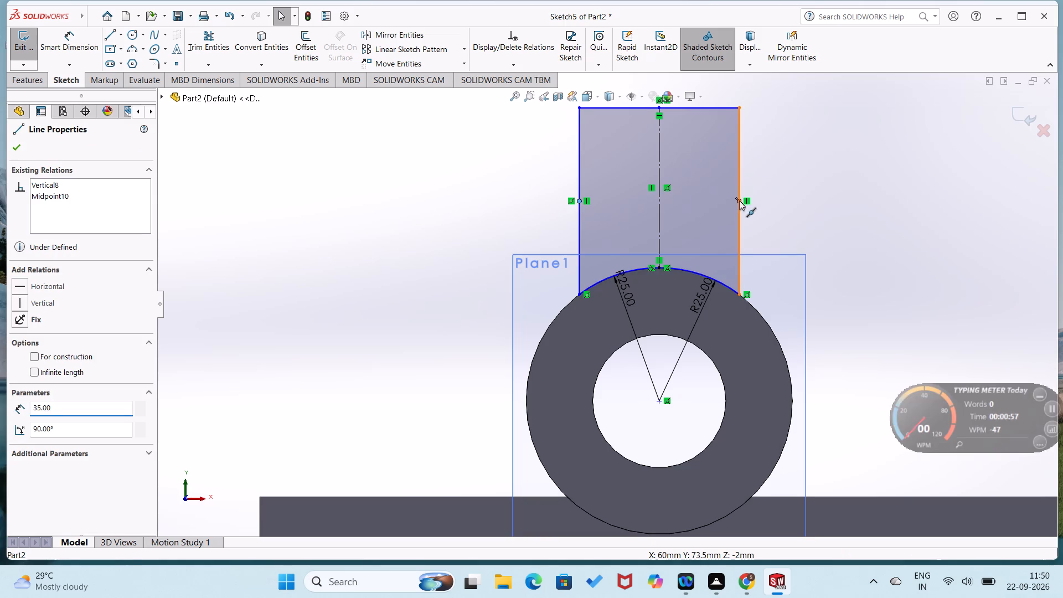
click(18, 257)
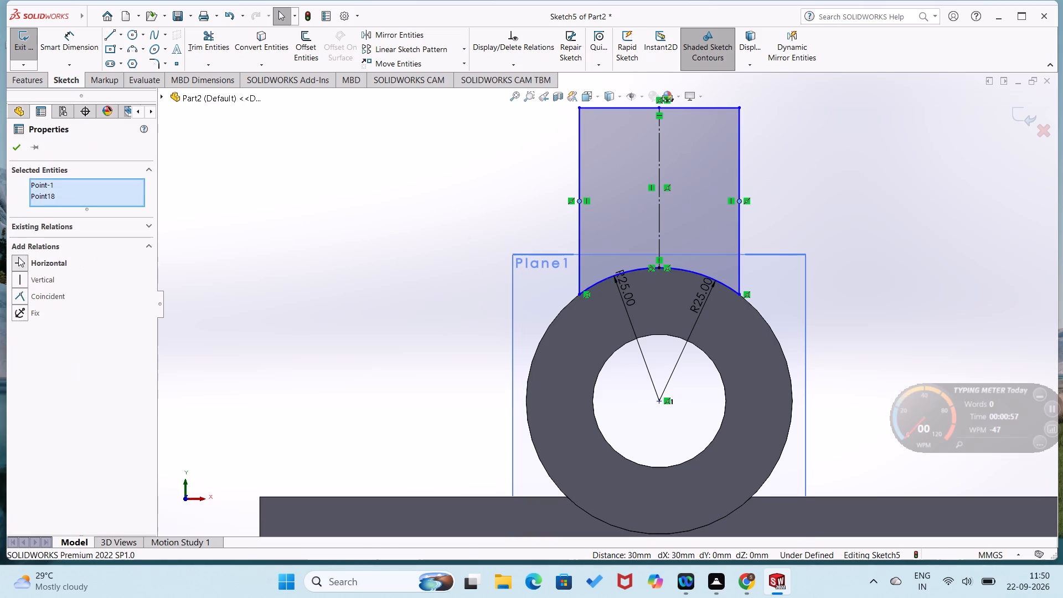
click(13, 145)
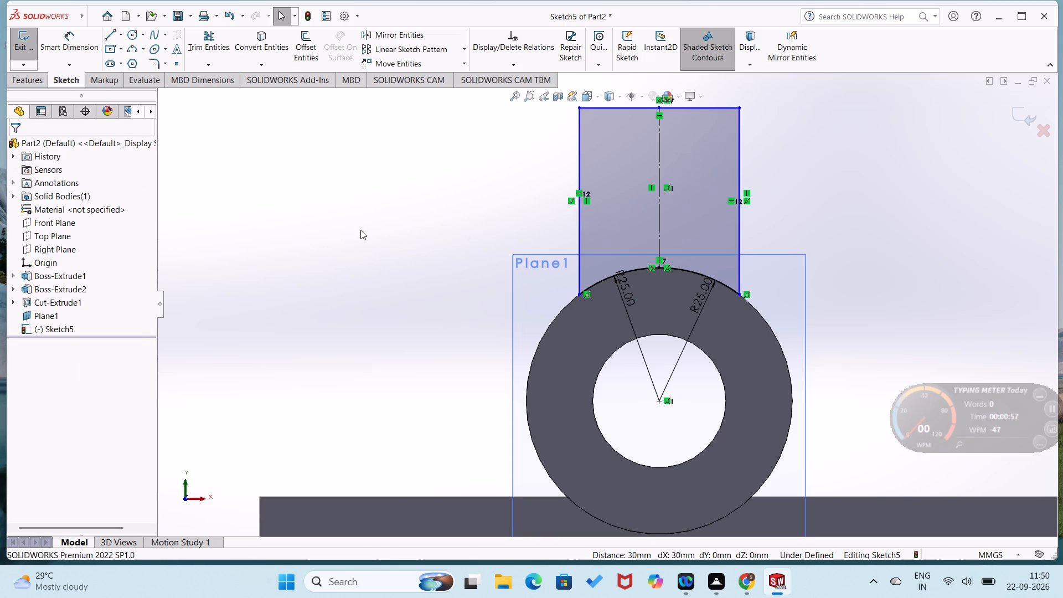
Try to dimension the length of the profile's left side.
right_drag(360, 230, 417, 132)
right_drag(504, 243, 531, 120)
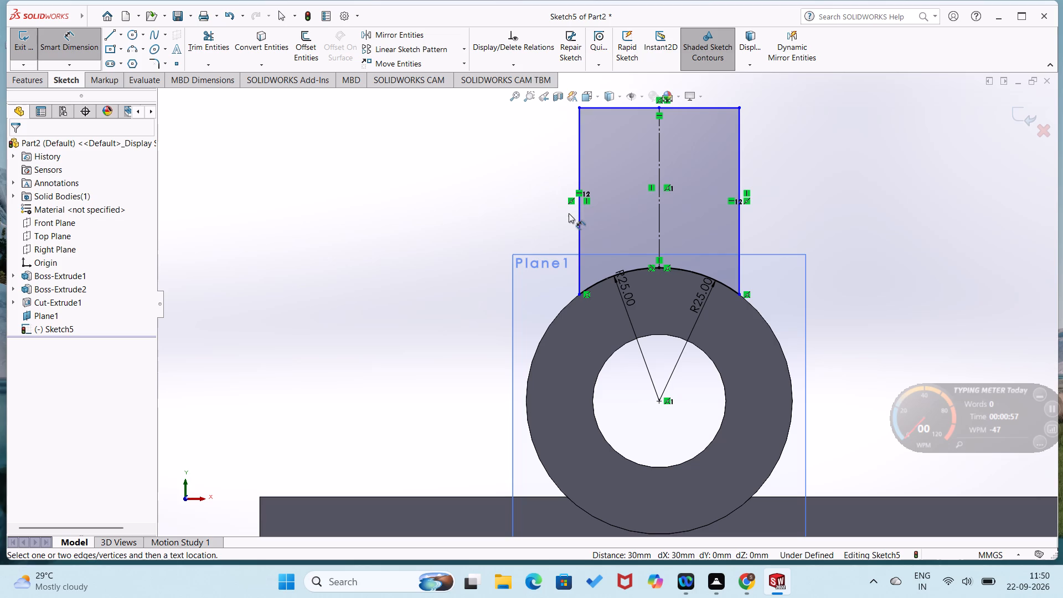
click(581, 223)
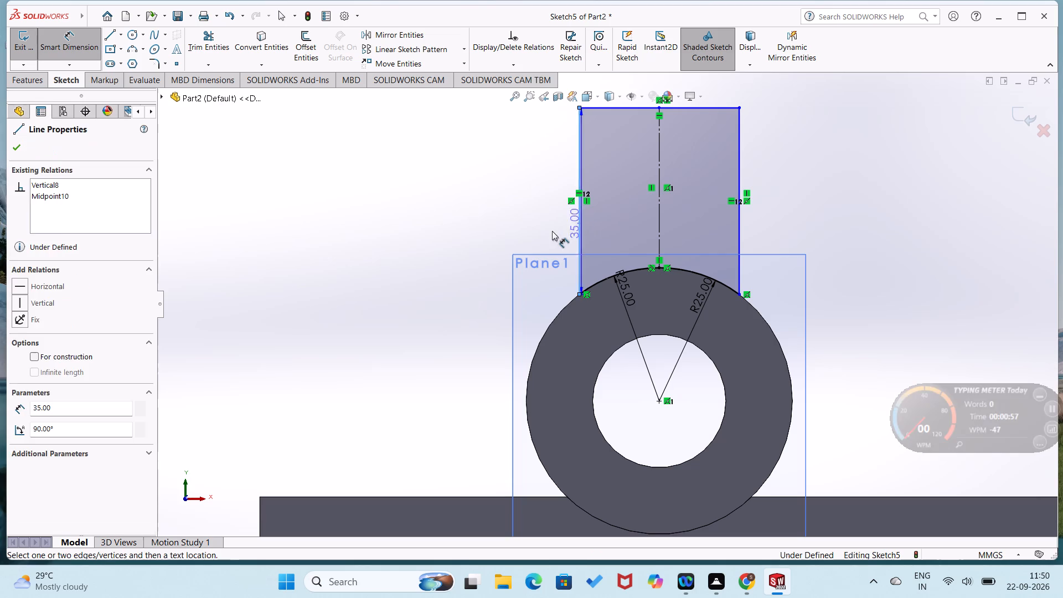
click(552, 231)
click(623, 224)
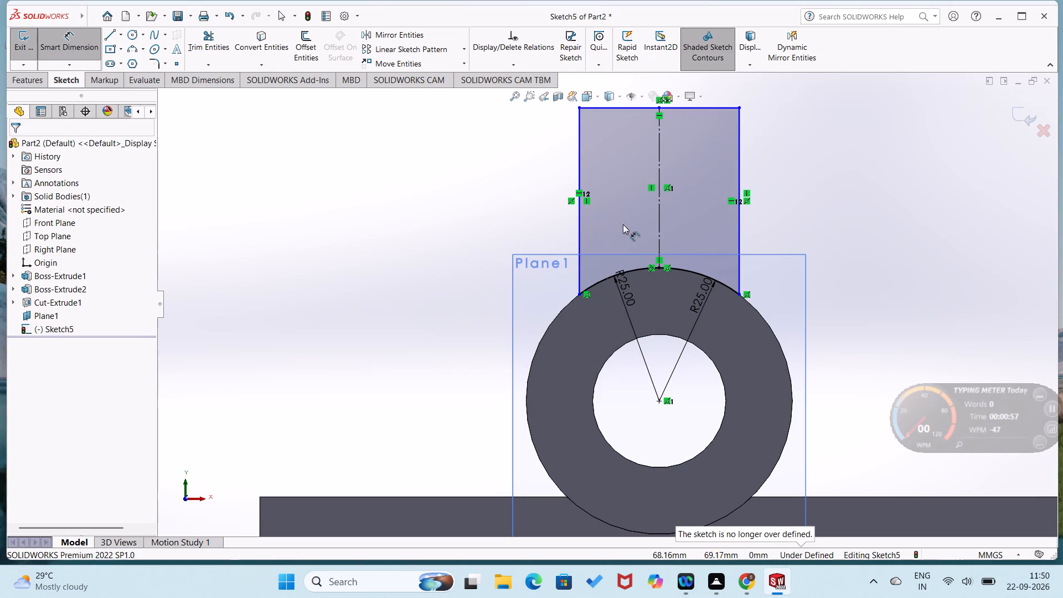
Dimension the length of the profile's right side, placing the dimension outside the profile.
click(740, 215)
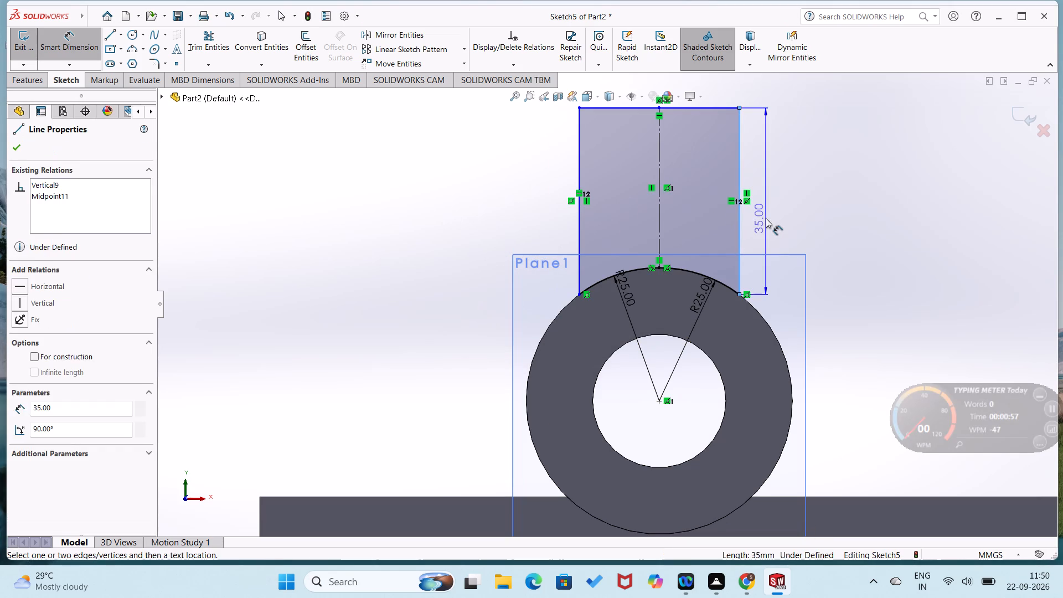
click(766, 218)
click(714, 203)
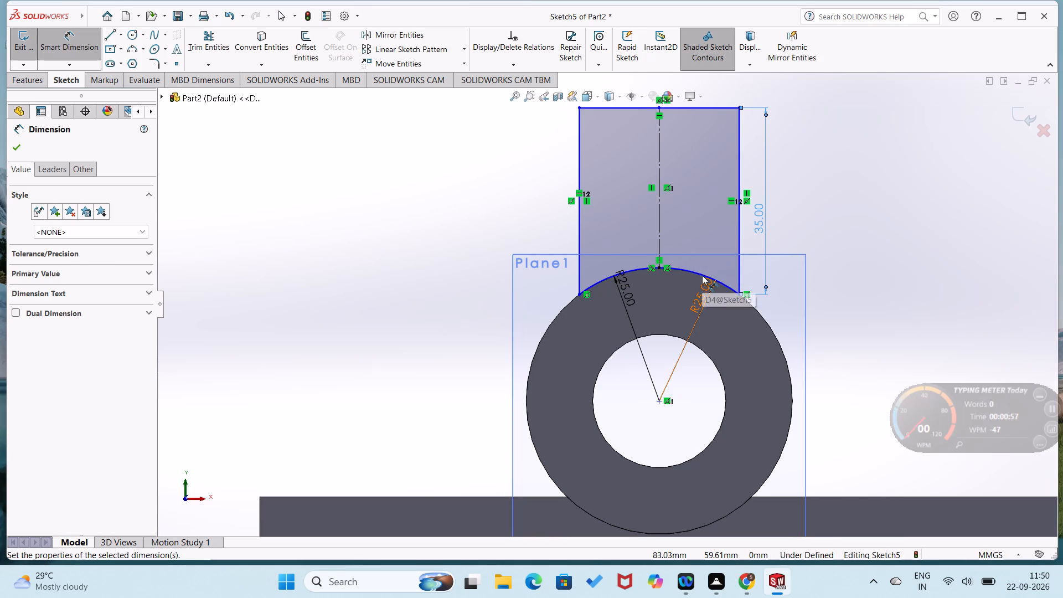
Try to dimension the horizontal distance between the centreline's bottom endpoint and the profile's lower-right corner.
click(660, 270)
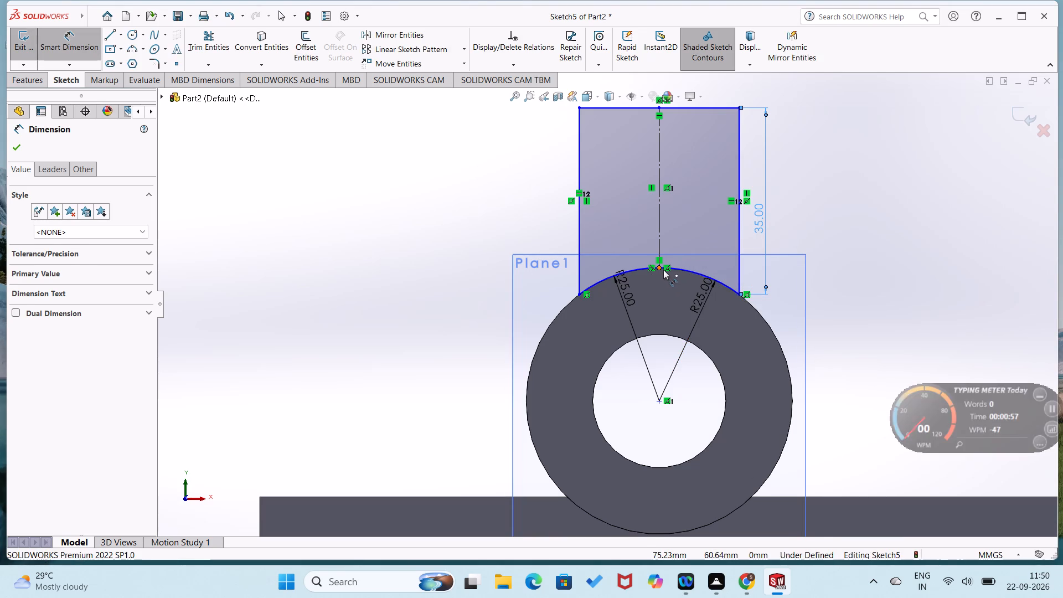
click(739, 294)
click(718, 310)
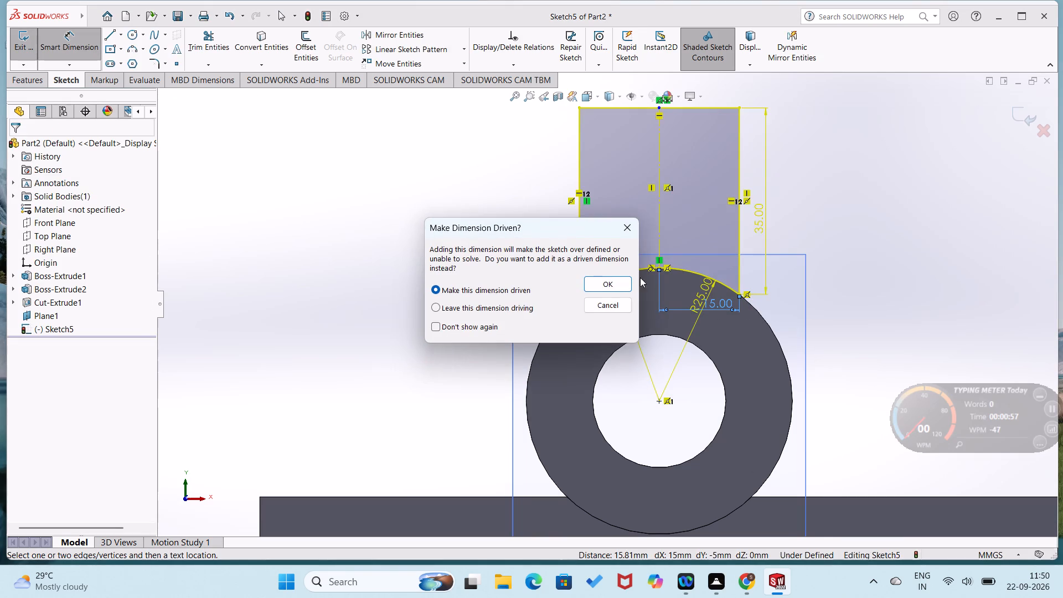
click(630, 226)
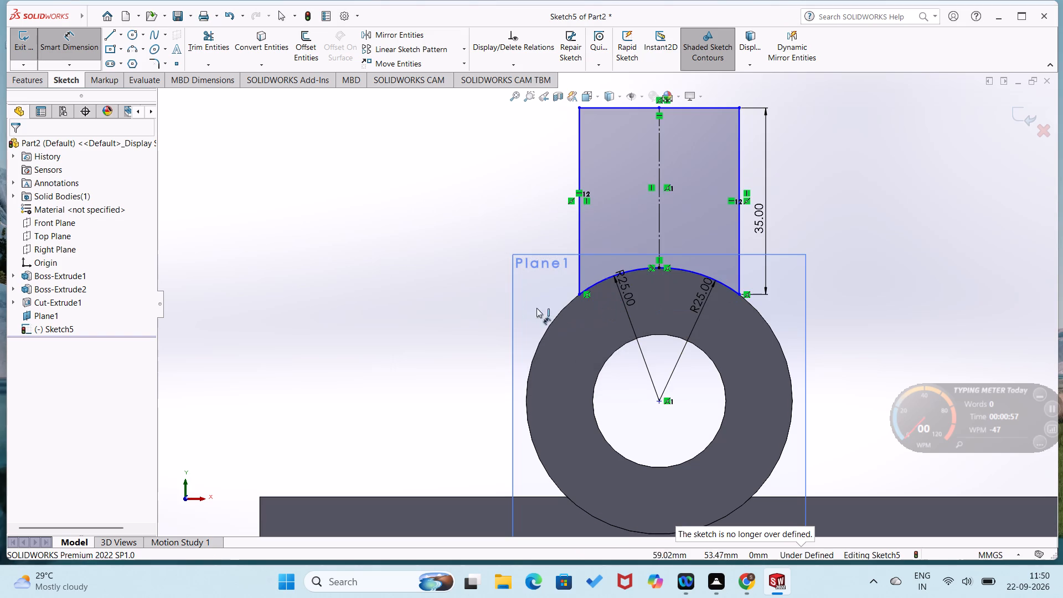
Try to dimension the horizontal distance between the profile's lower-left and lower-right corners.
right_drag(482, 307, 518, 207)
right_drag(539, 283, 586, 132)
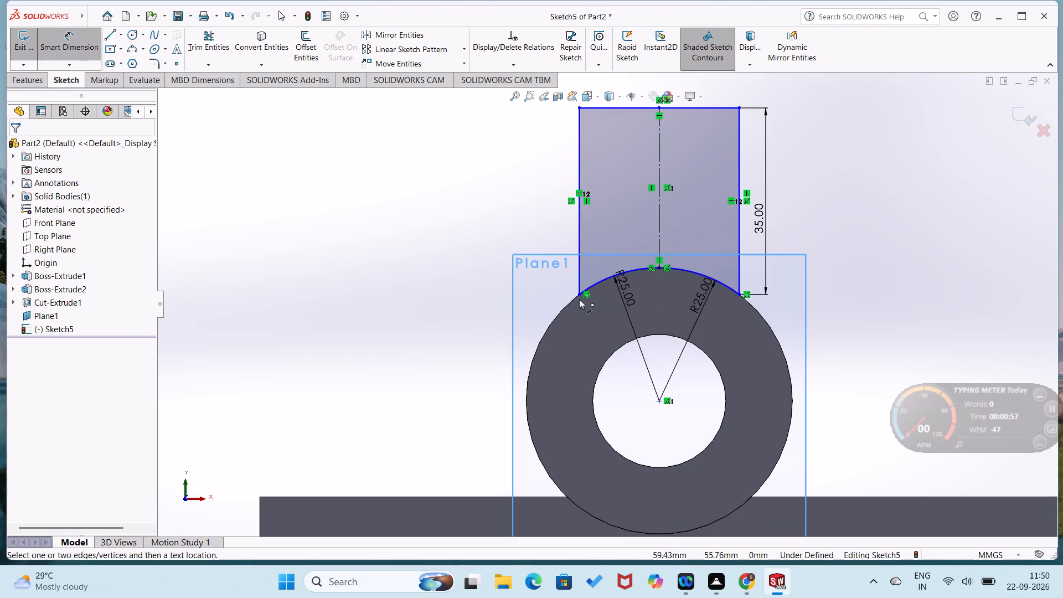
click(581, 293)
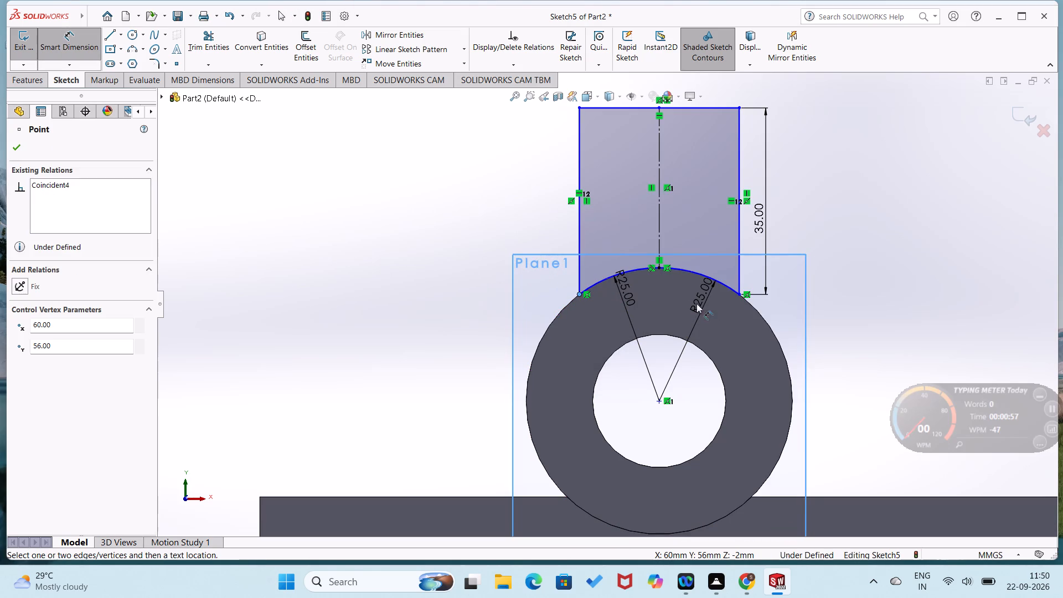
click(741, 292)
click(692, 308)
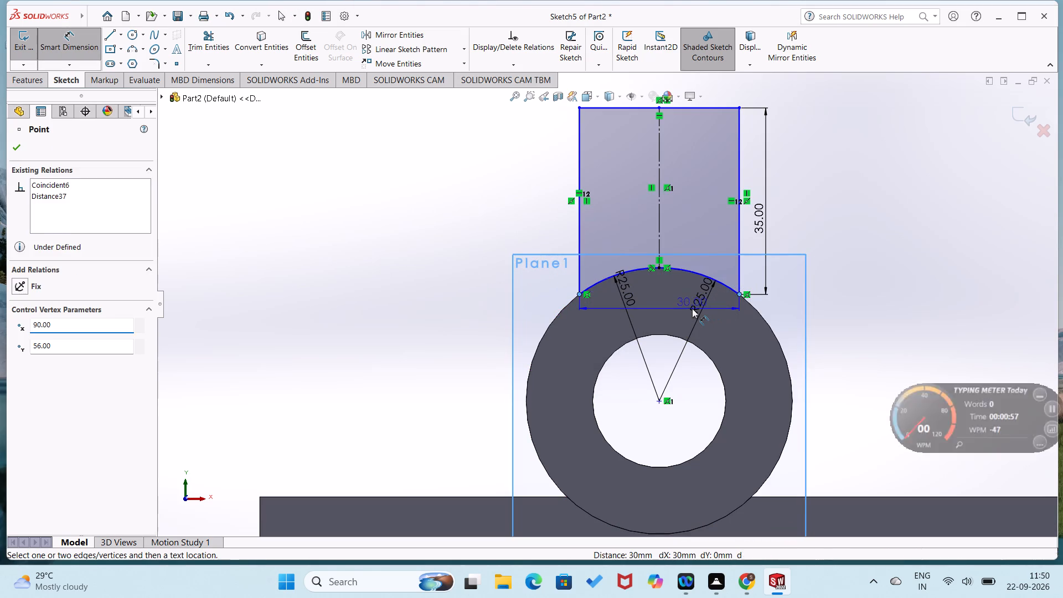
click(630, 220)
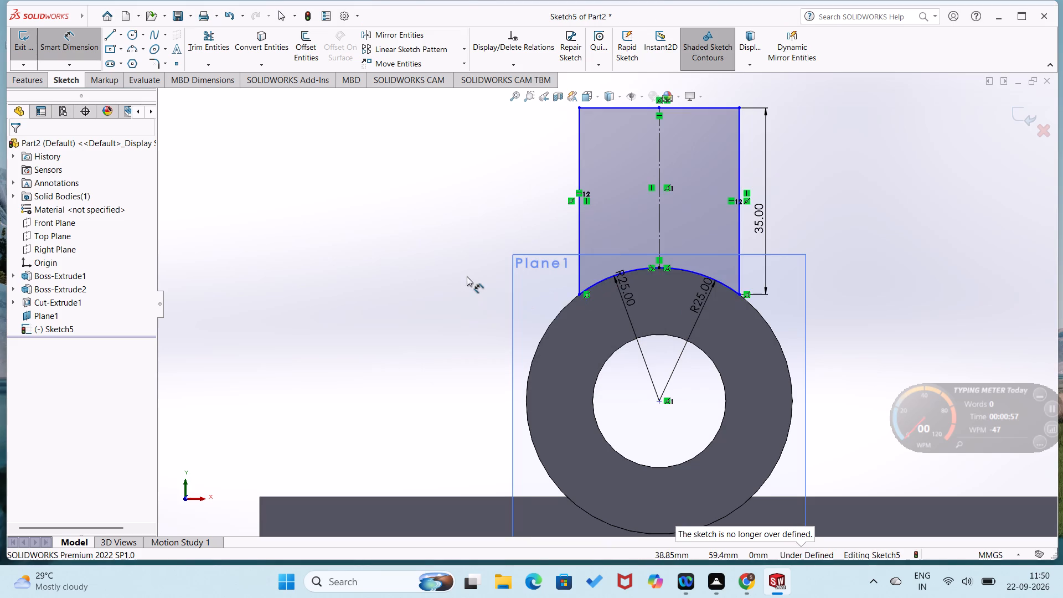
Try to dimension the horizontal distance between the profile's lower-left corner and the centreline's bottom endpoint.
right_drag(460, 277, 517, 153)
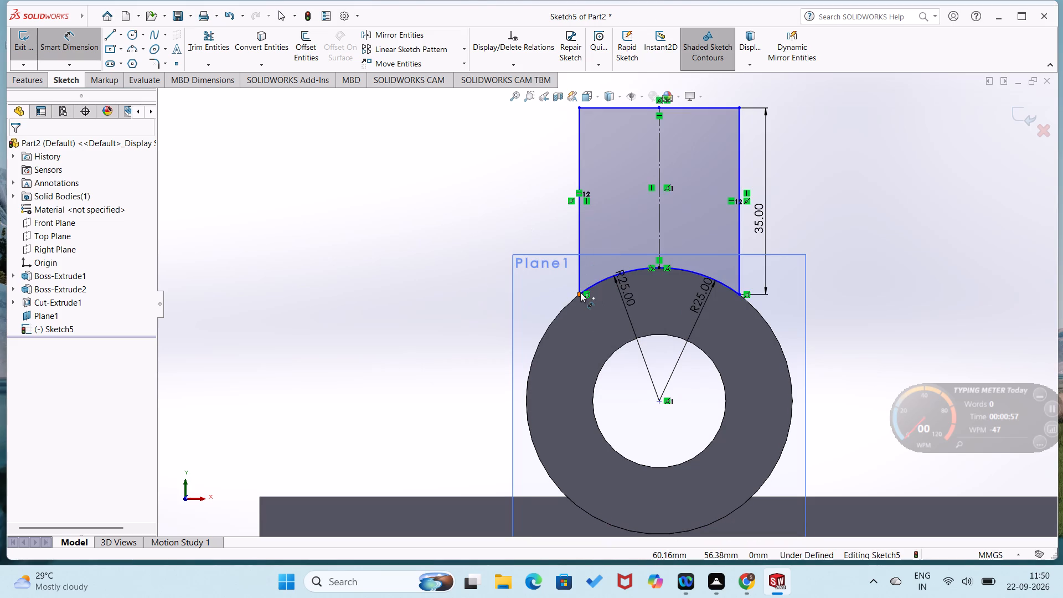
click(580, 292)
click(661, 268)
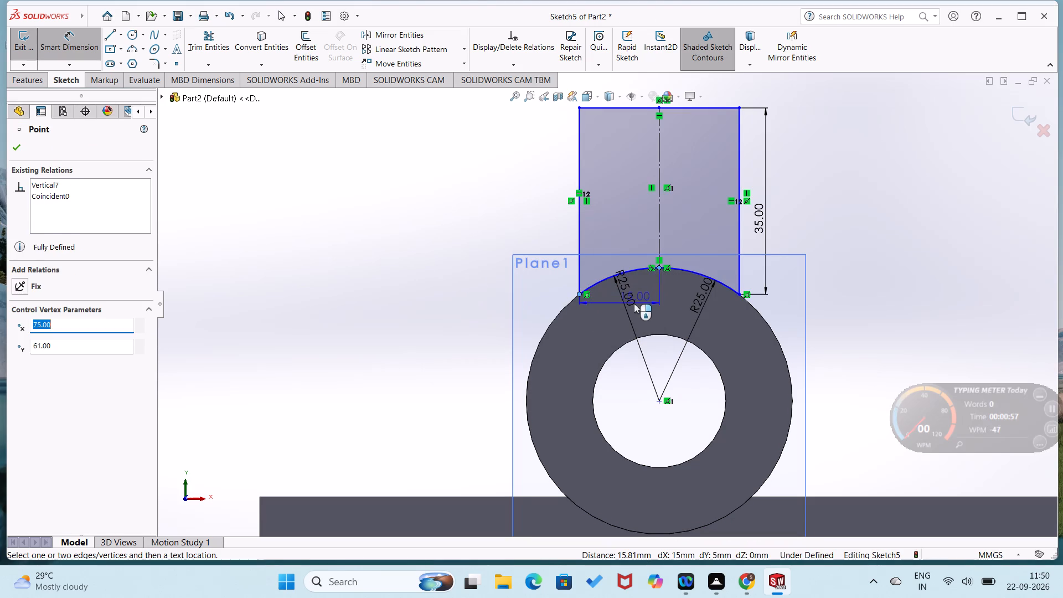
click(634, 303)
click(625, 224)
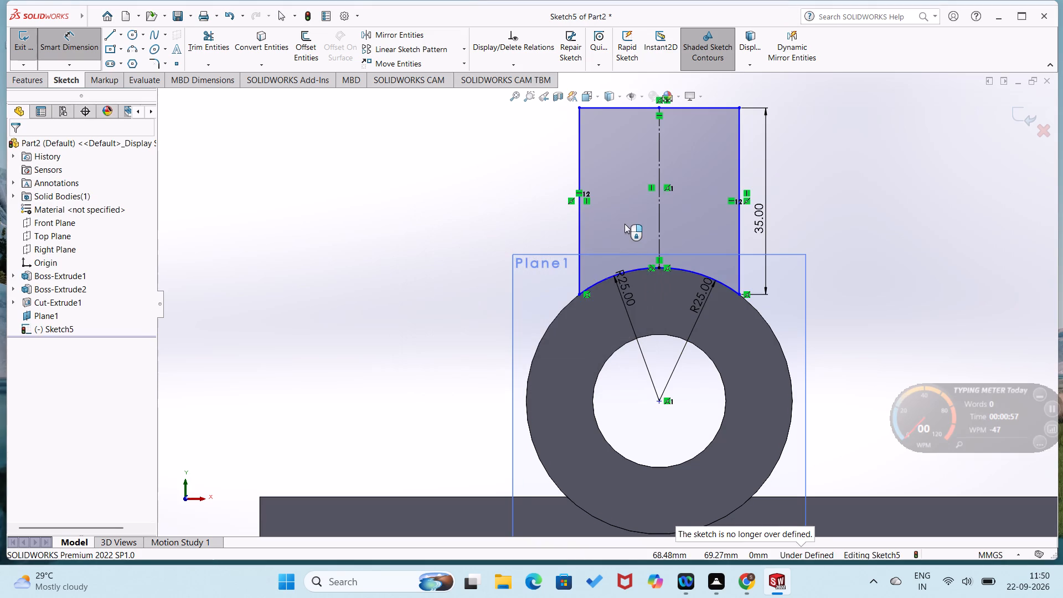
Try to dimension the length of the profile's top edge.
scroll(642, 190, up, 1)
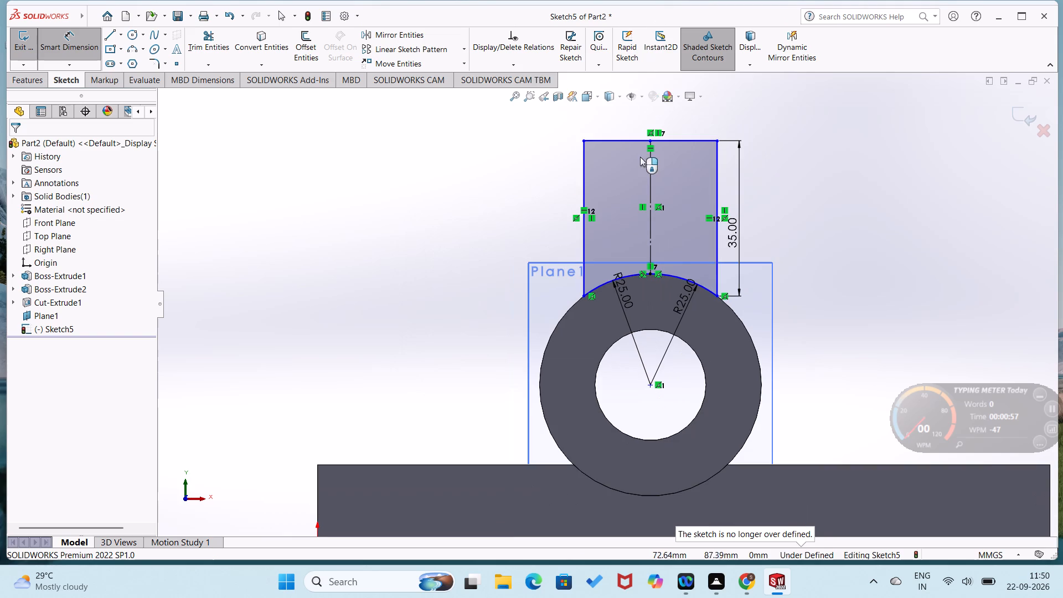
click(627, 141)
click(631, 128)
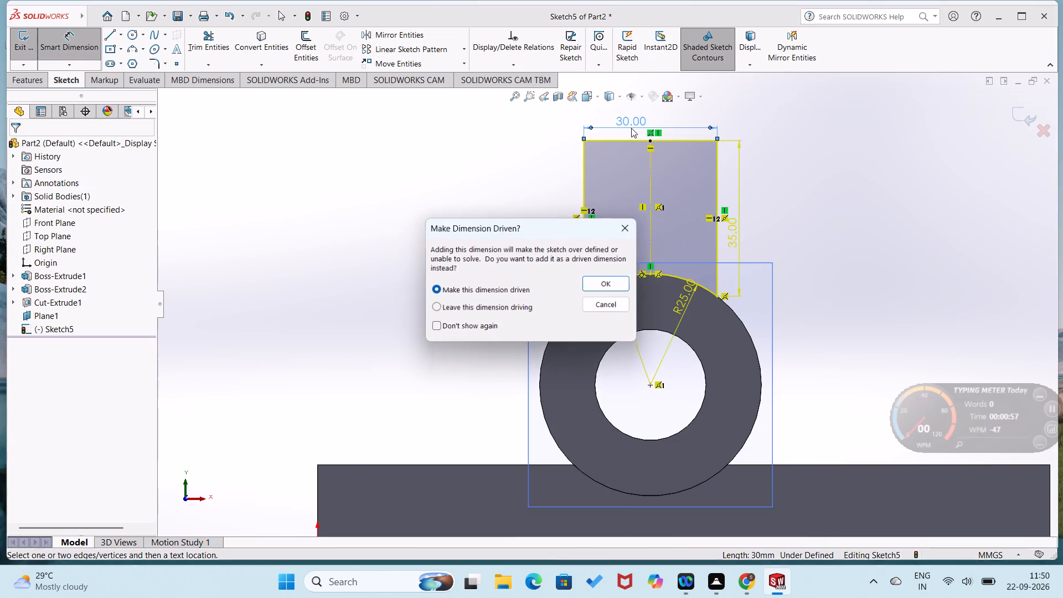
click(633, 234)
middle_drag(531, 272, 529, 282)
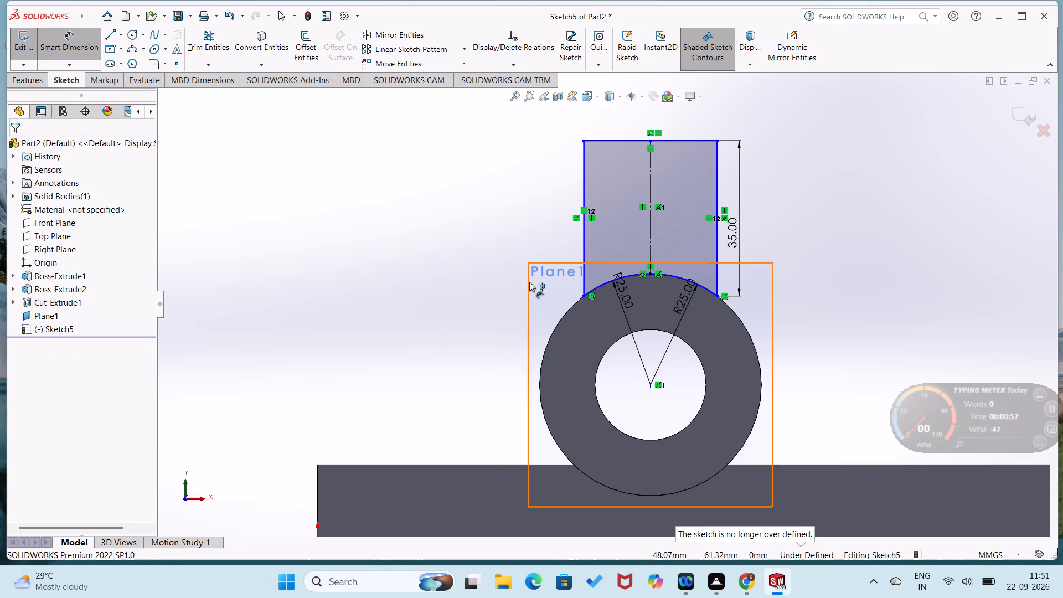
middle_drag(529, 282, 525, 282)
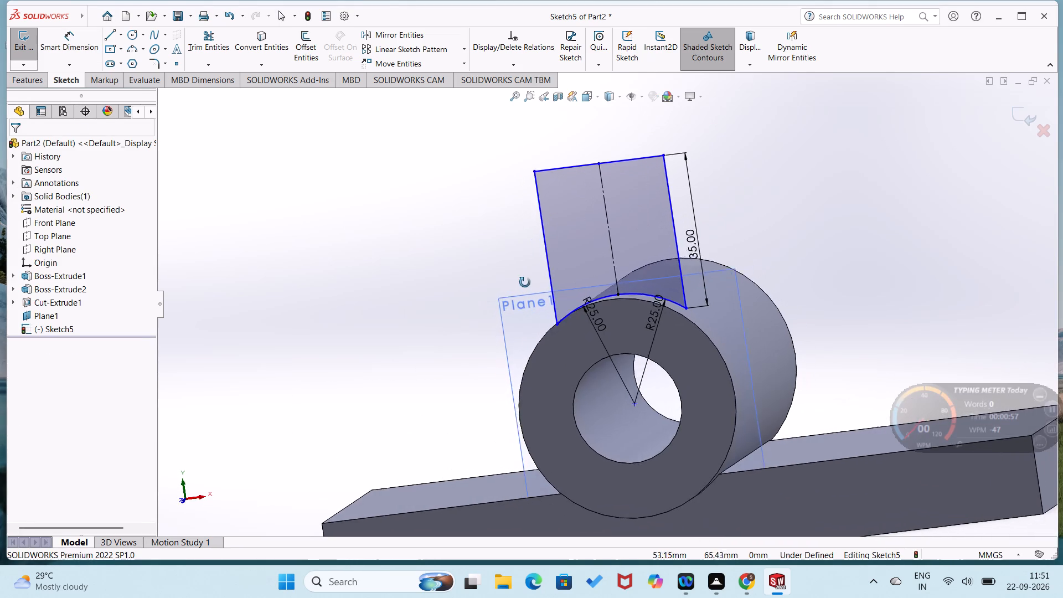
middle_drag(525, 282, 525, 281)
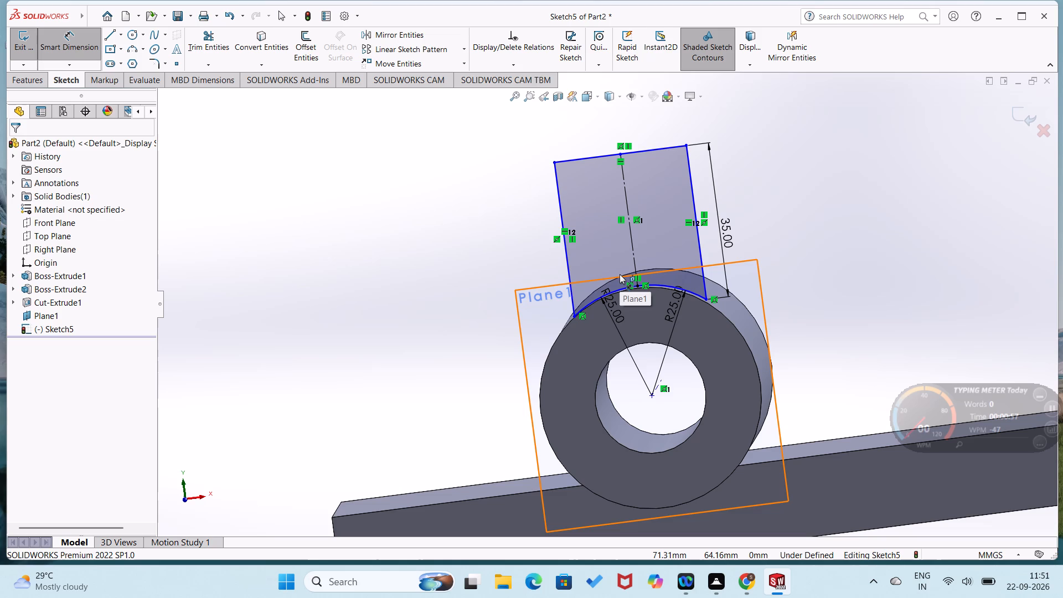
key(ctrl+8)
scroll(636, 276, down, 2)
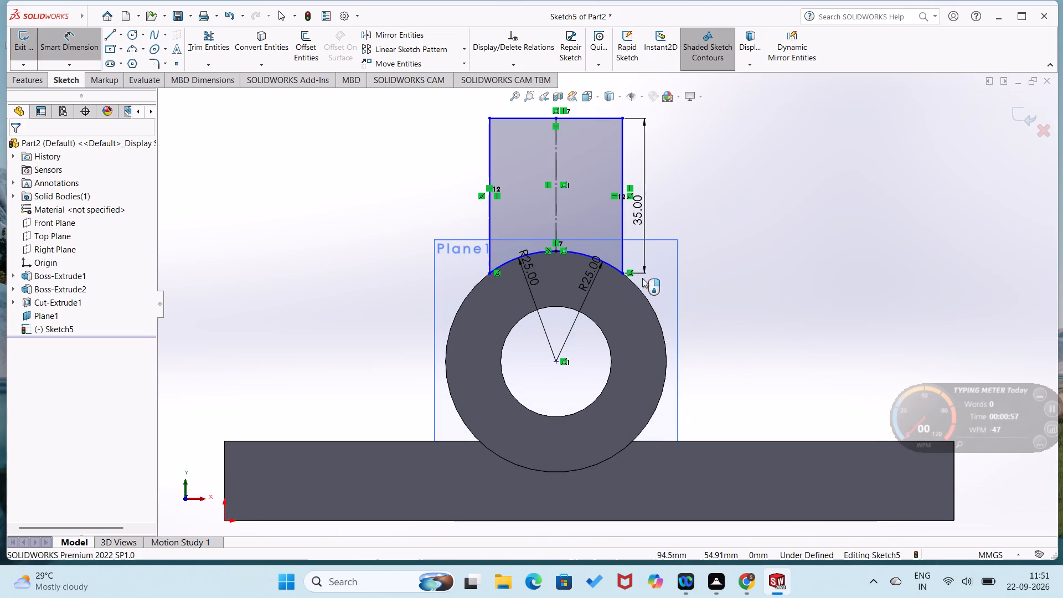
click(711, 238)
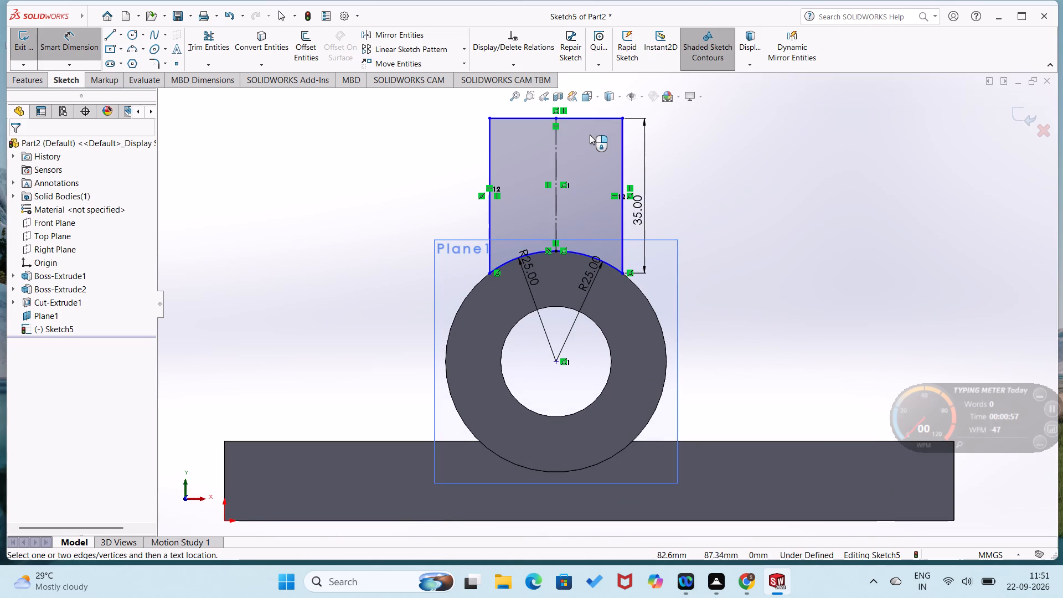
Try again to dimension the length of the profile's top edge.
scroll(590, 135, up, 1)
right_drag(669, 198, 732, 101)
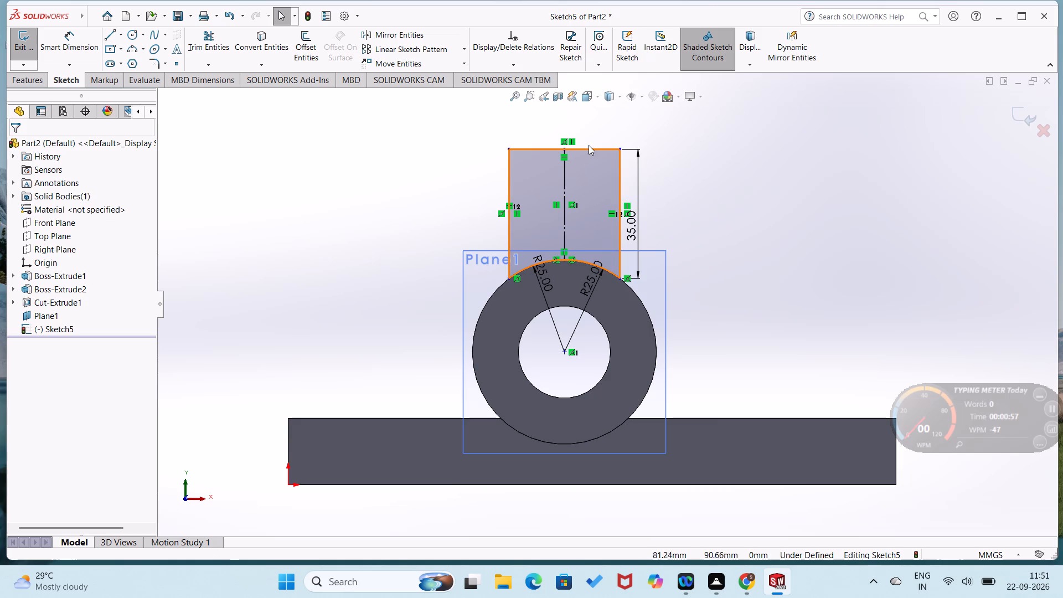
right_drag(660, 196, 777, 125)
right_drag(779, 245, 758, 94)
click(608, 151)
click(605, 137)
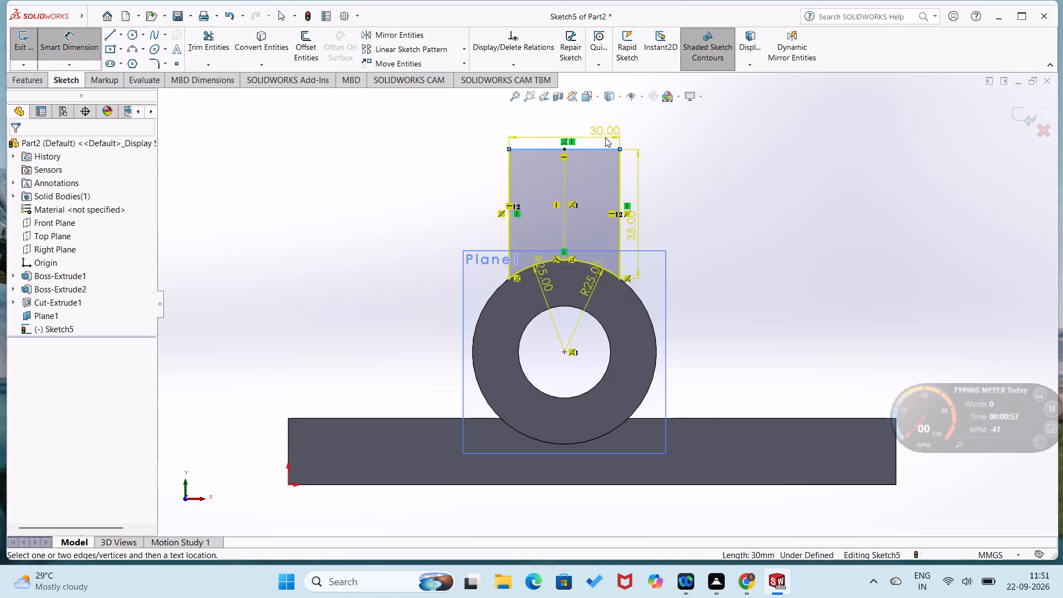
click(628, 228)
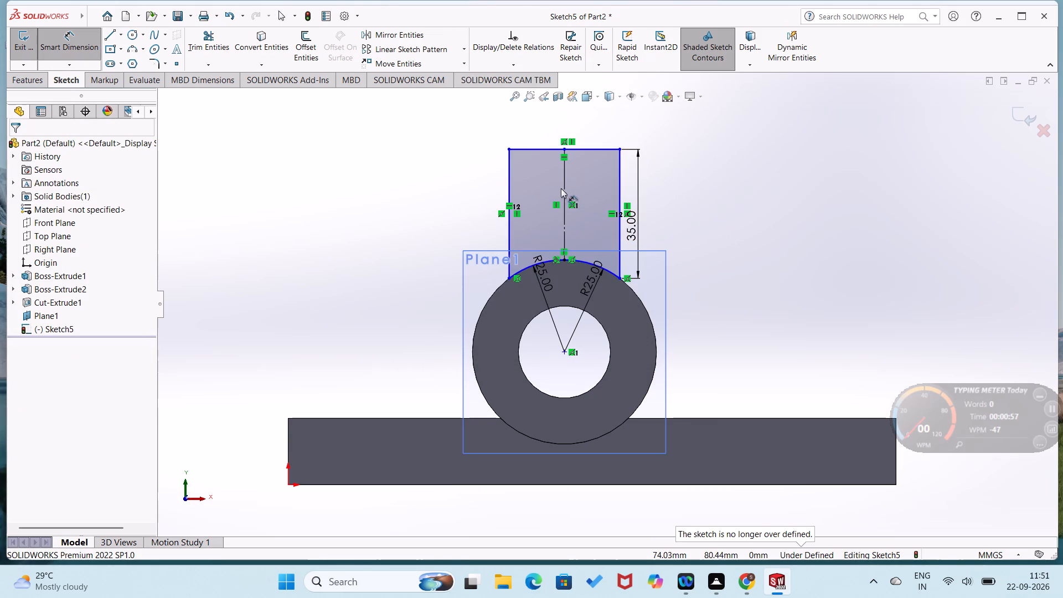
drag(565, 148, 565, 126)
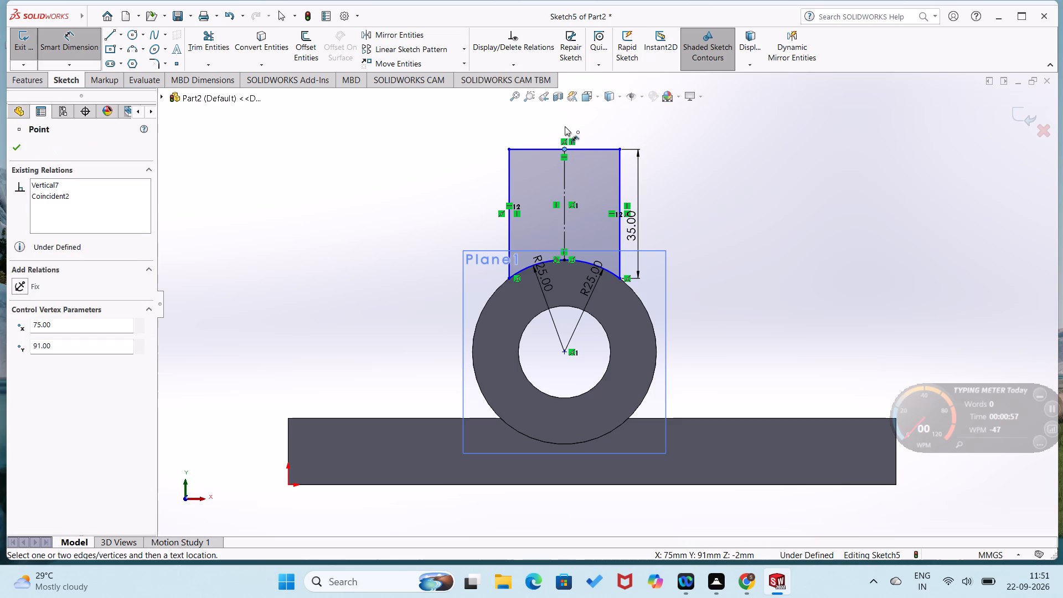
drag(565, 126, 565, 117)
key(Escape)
Delete the vertical construction centreline inside the upright boss profile.
click(565, 189)
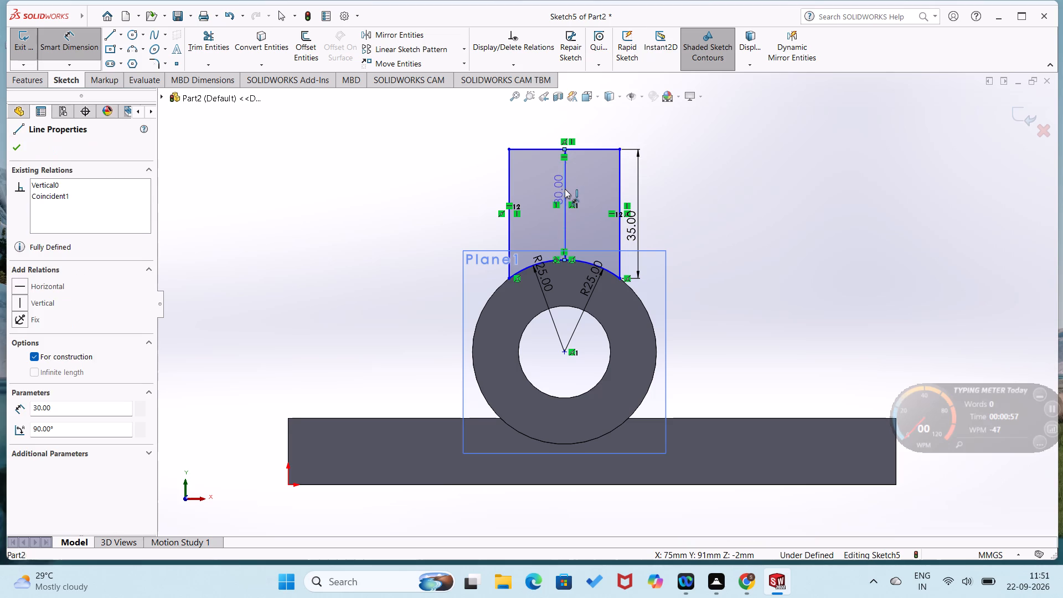
key(Delete)
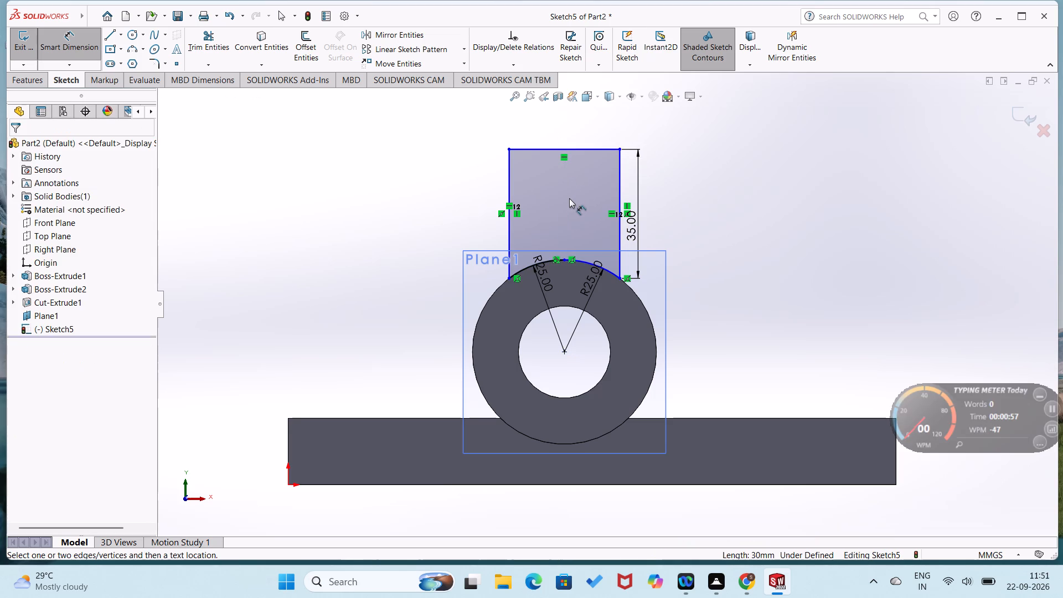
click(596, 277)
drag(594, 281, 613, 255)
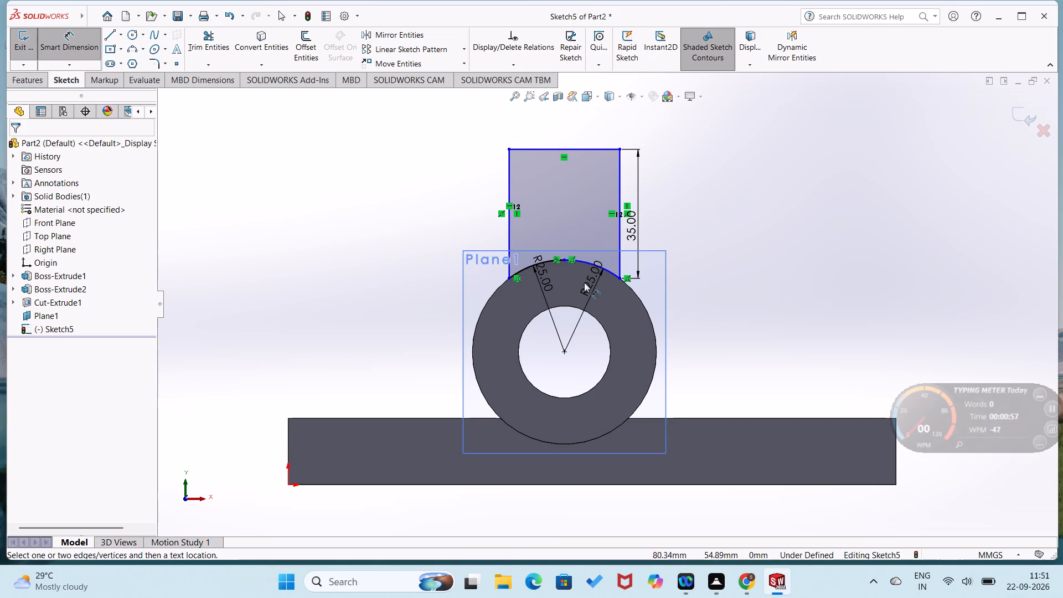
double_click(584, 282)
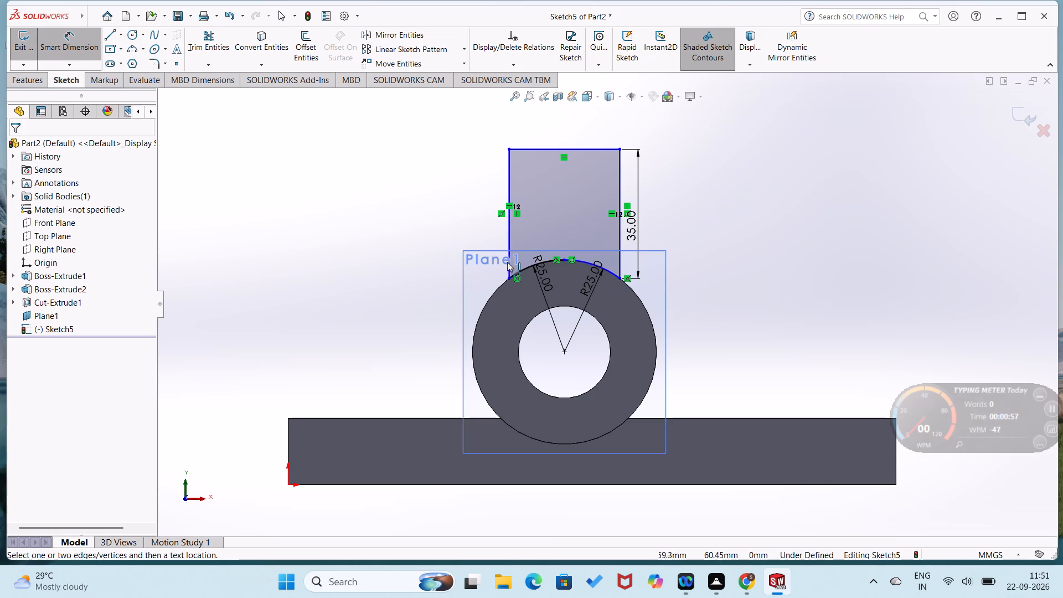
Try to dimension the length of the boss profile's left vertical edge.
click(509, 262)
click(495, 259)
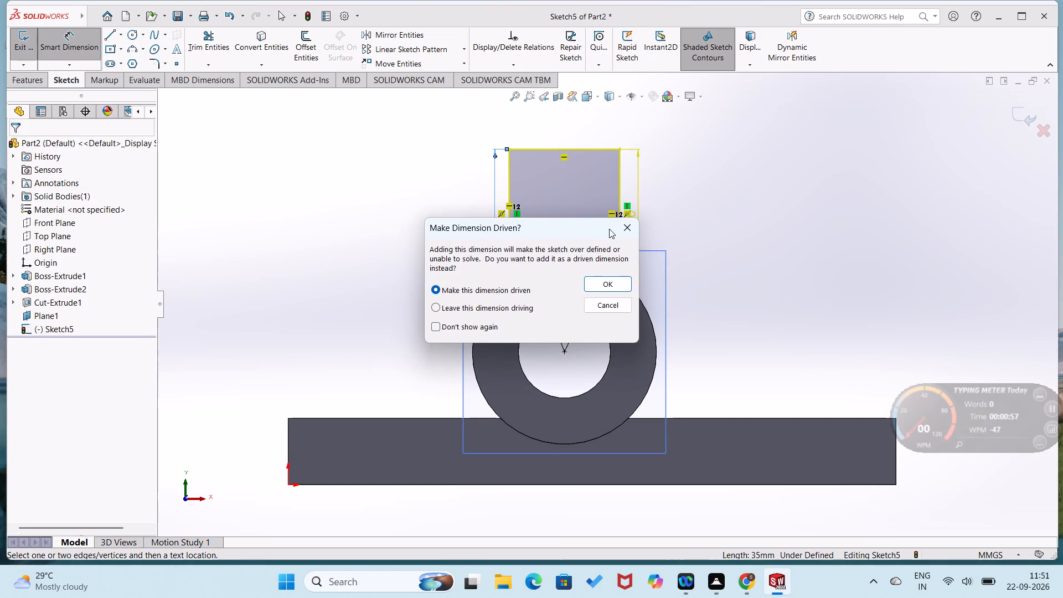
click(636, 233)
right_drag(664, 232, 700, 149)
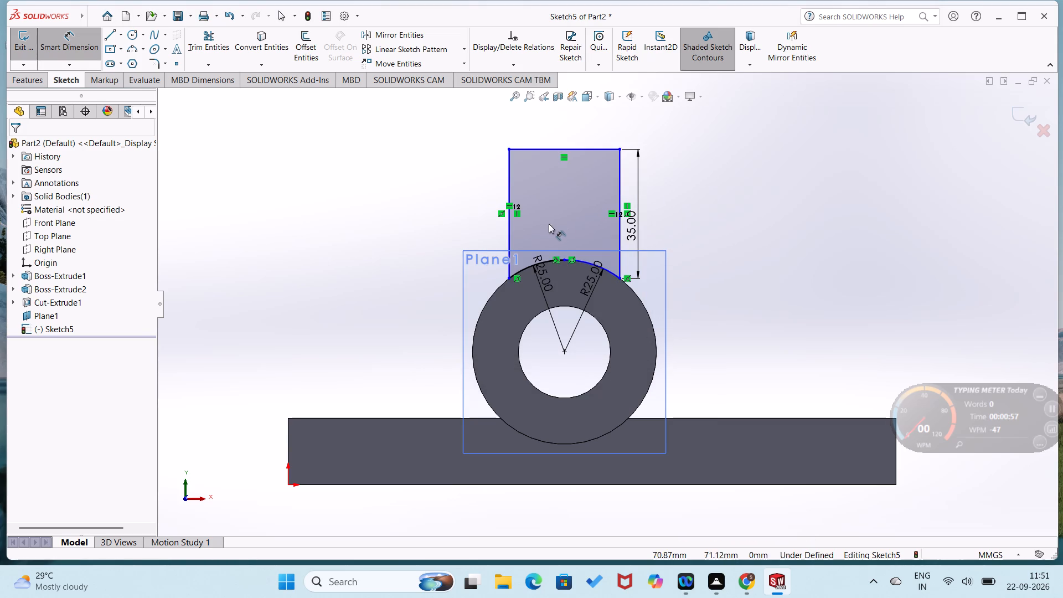
Dimension the distance between the boss profile's two vertical sides as 30 mm.
click(508, 234)
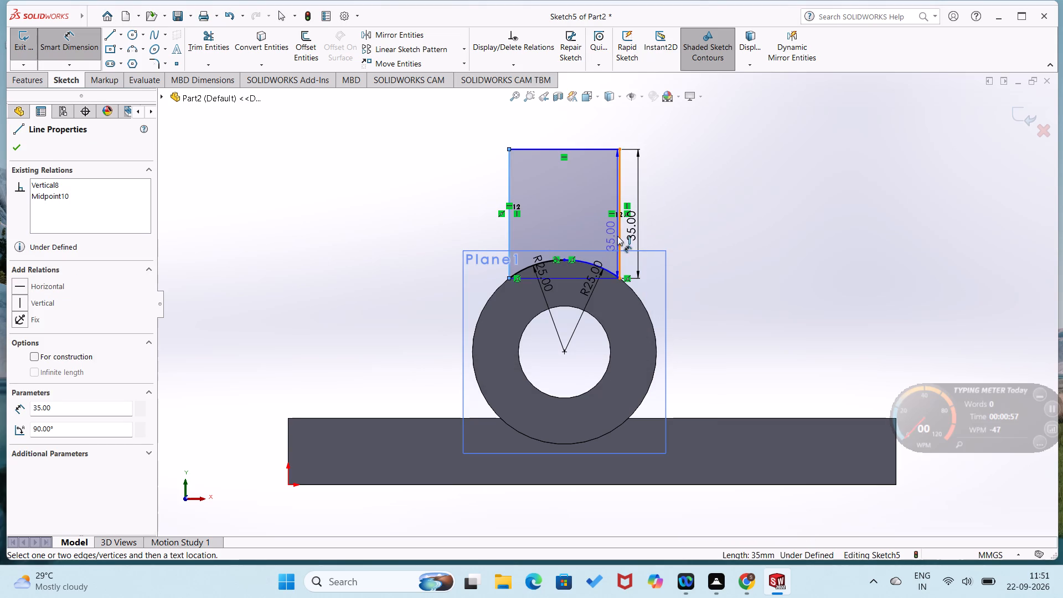
click(617, 236)
click(592, 229)
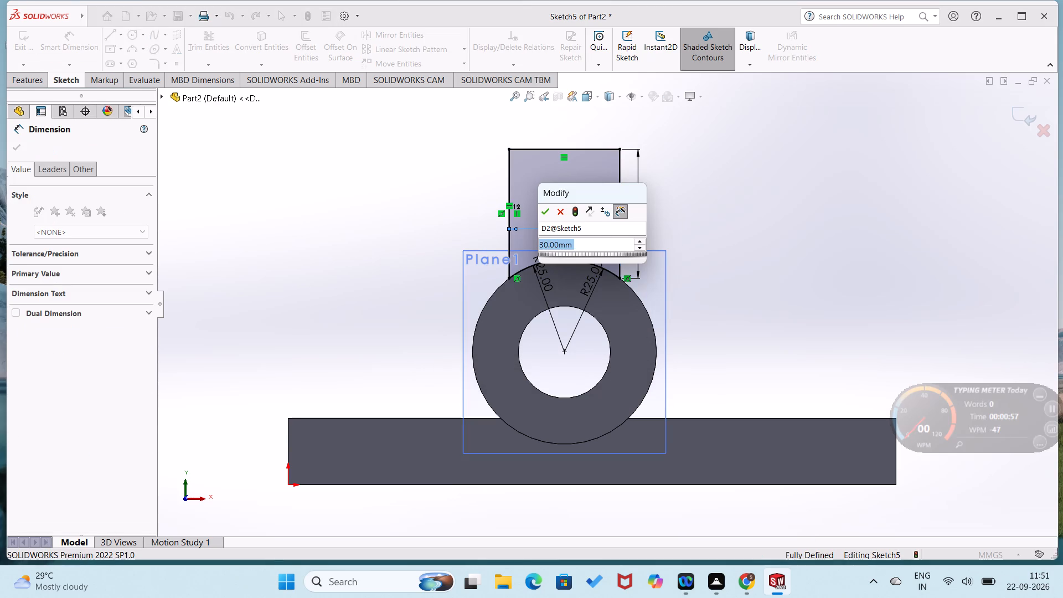
click(543, 215)
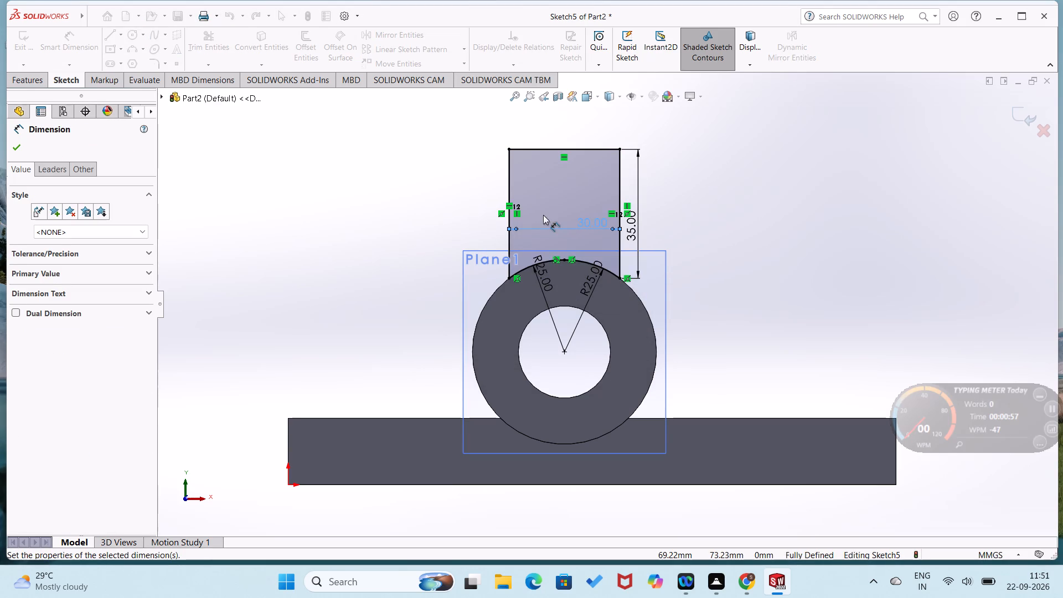
click(347, 217)
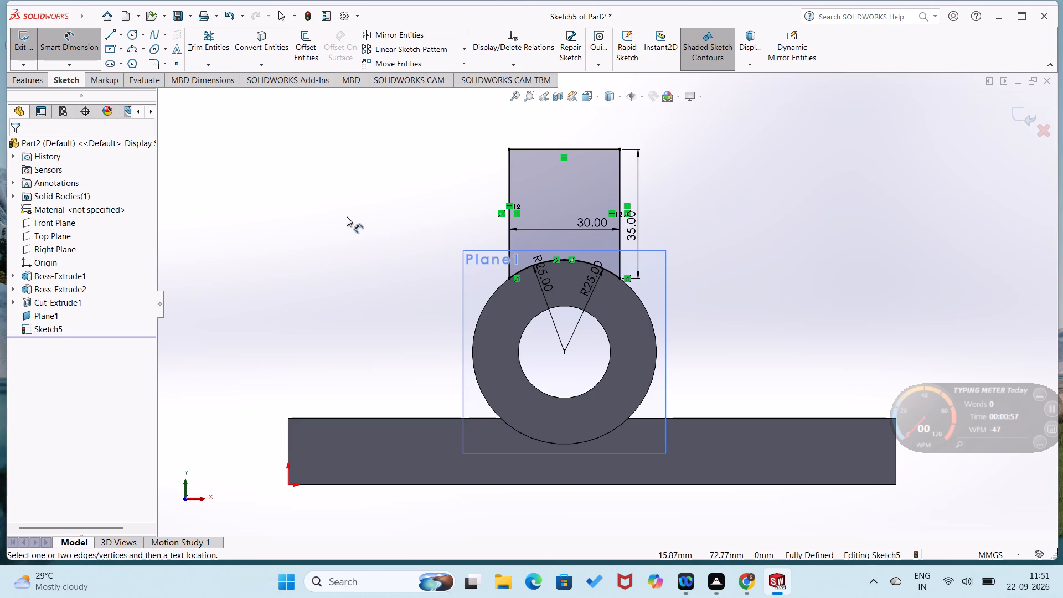
Extrude the boss profile 12 mm blind in the reversed direction, towards the cylinder's body, with the result merged.
click(26, 84)
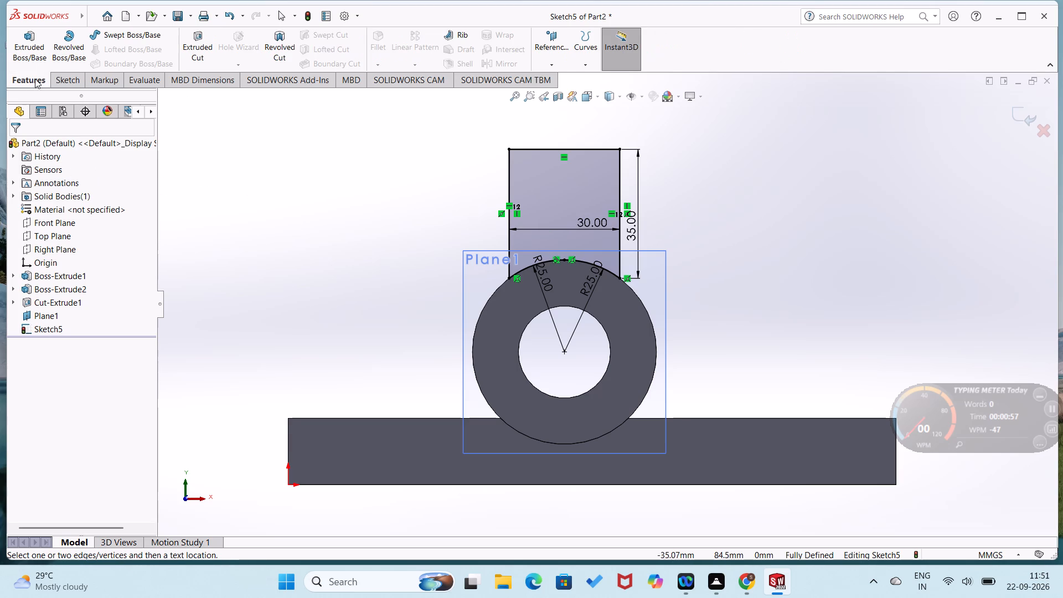
click(40, 49)
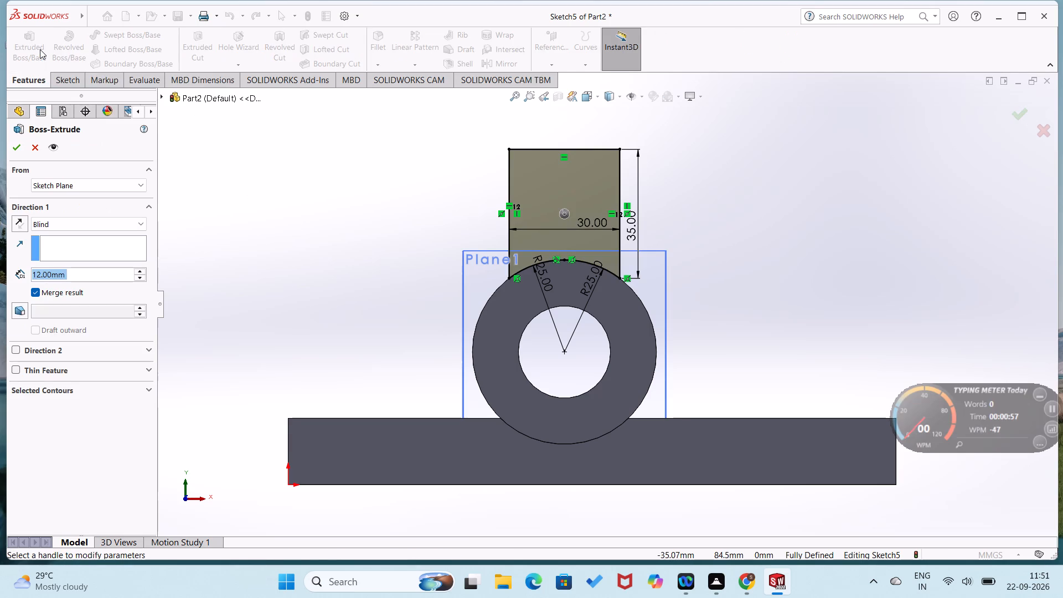
middle_drag(108, 120, 172, 167)
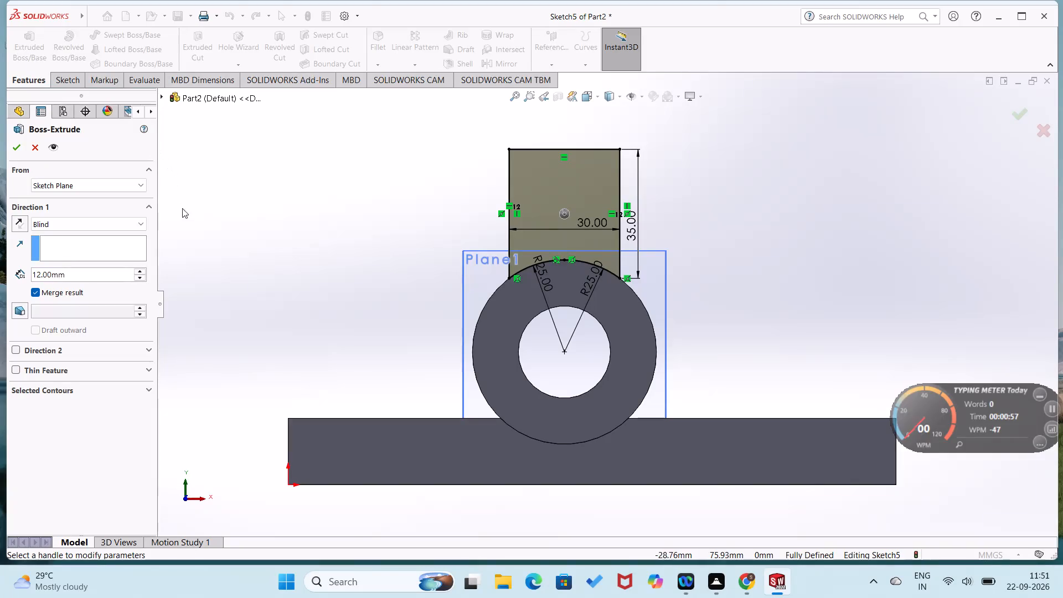
middle_drag(167, 212, 302, 310)
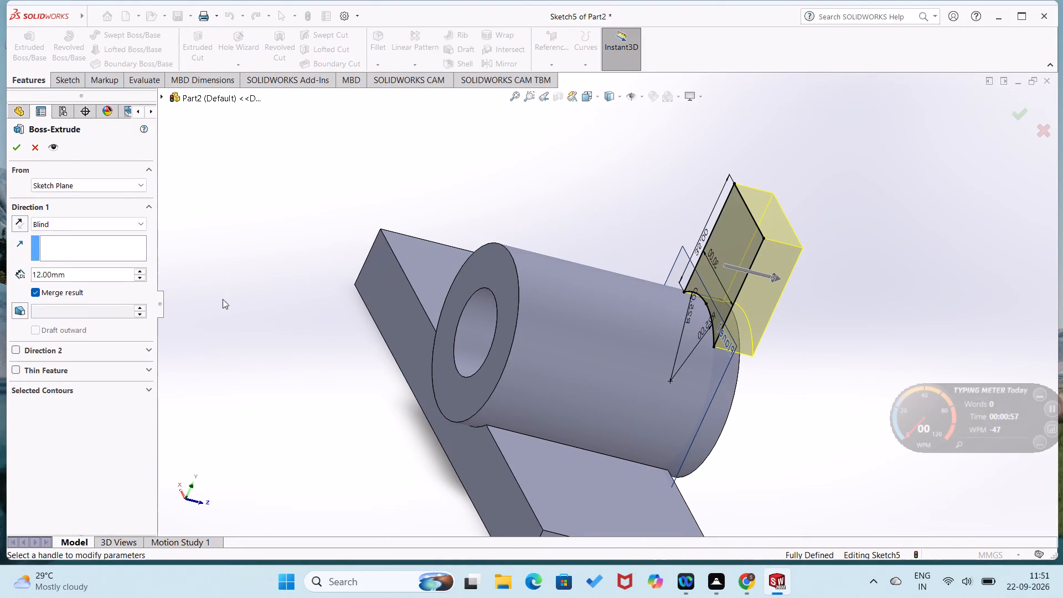
click(29, 223)
click(15, 227)
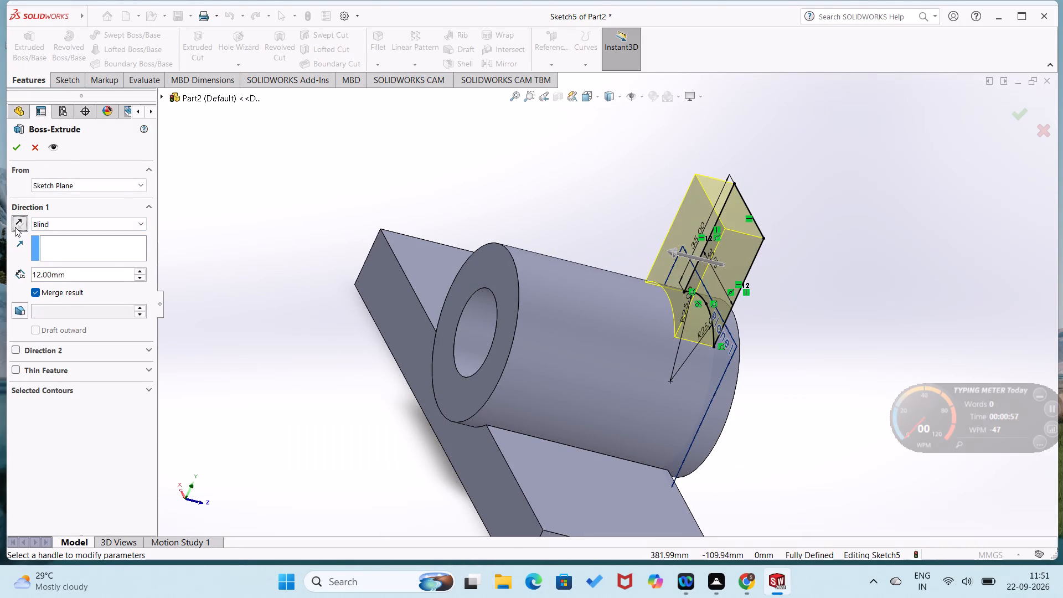
click(20, 144)
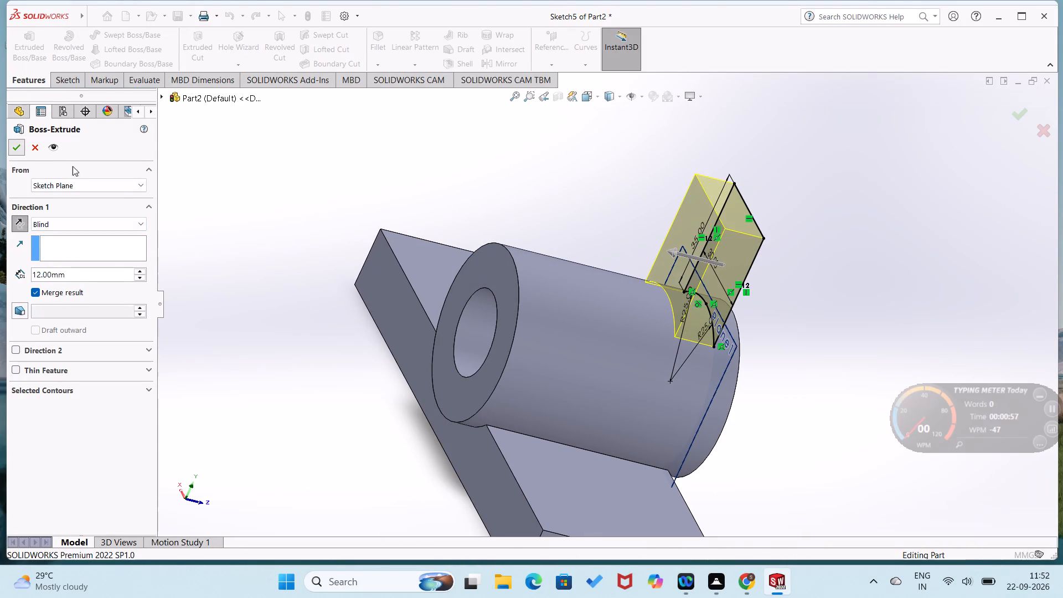
click(215, 215)
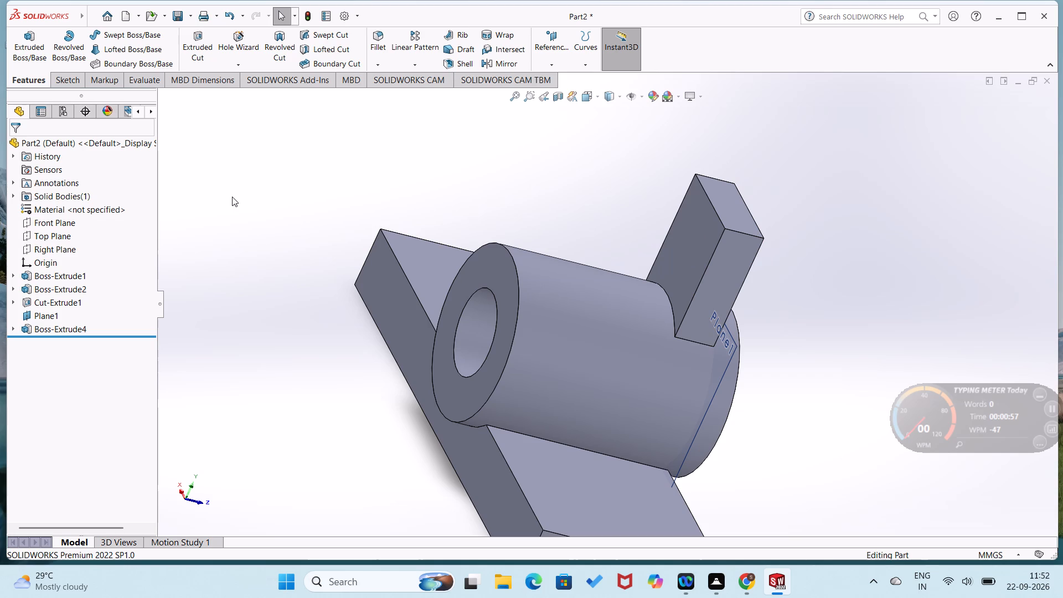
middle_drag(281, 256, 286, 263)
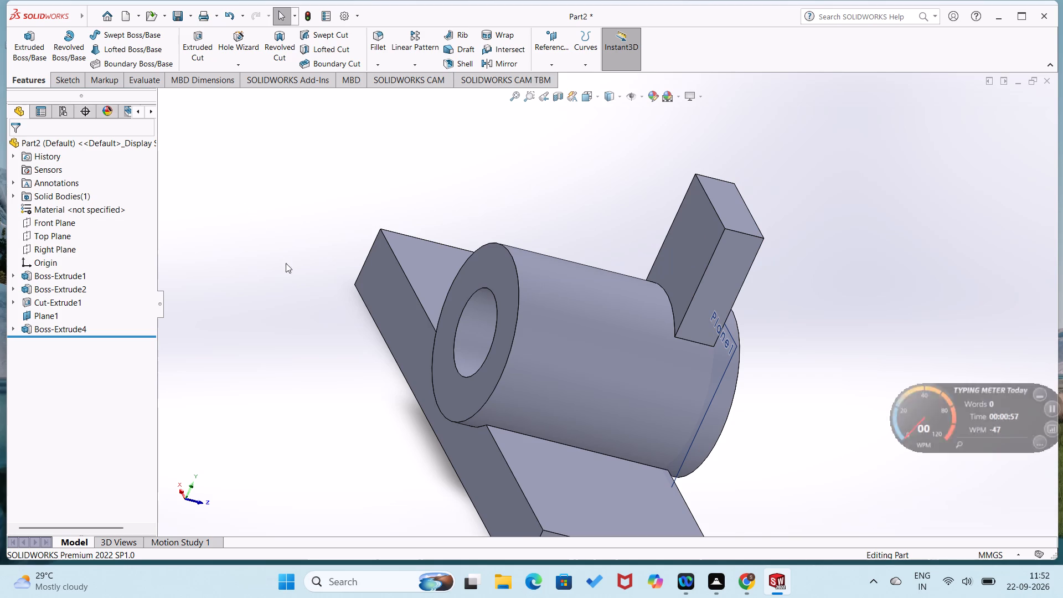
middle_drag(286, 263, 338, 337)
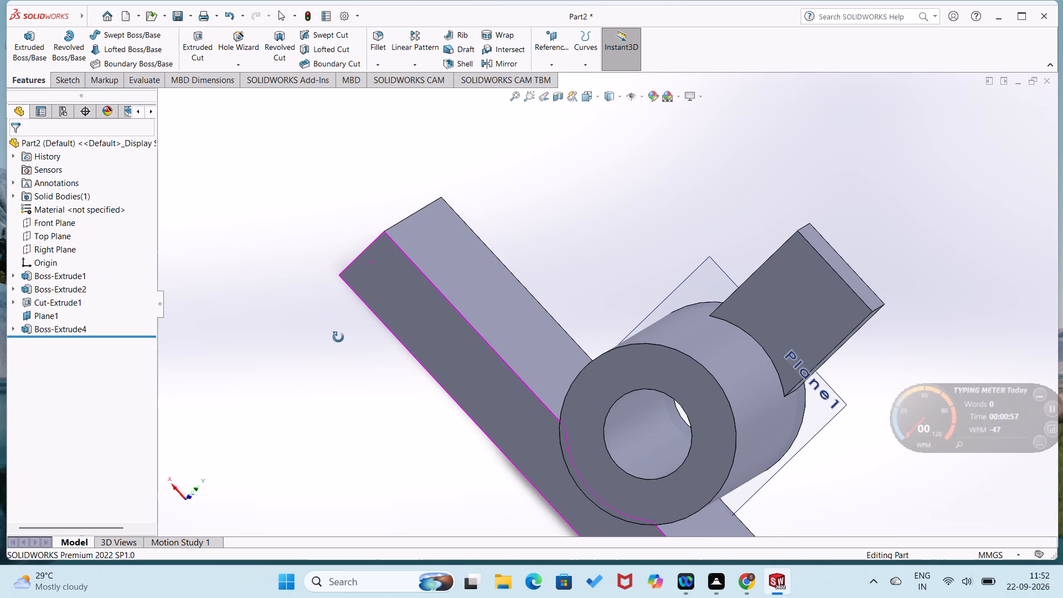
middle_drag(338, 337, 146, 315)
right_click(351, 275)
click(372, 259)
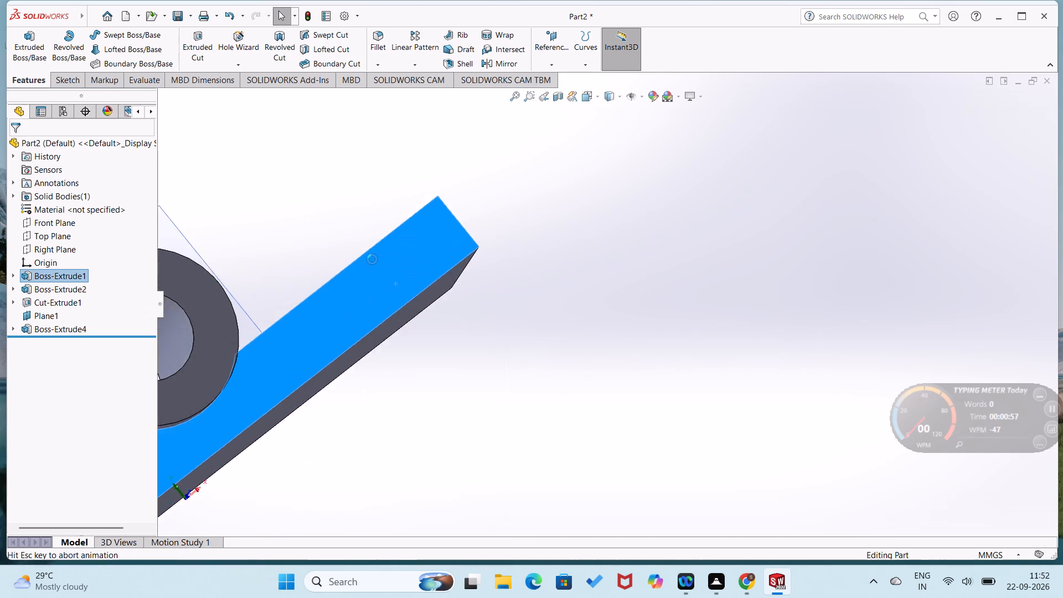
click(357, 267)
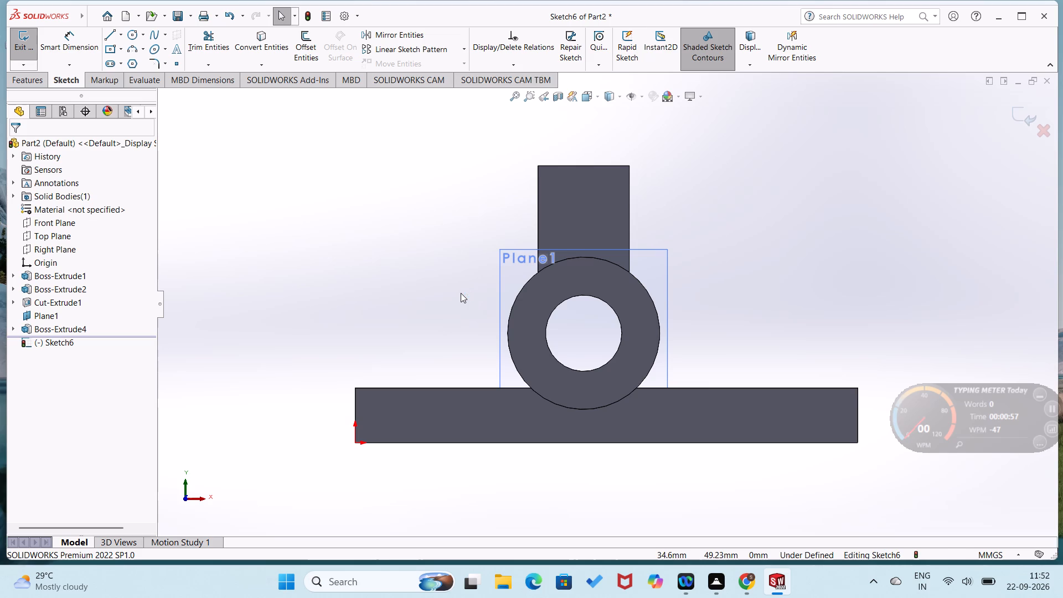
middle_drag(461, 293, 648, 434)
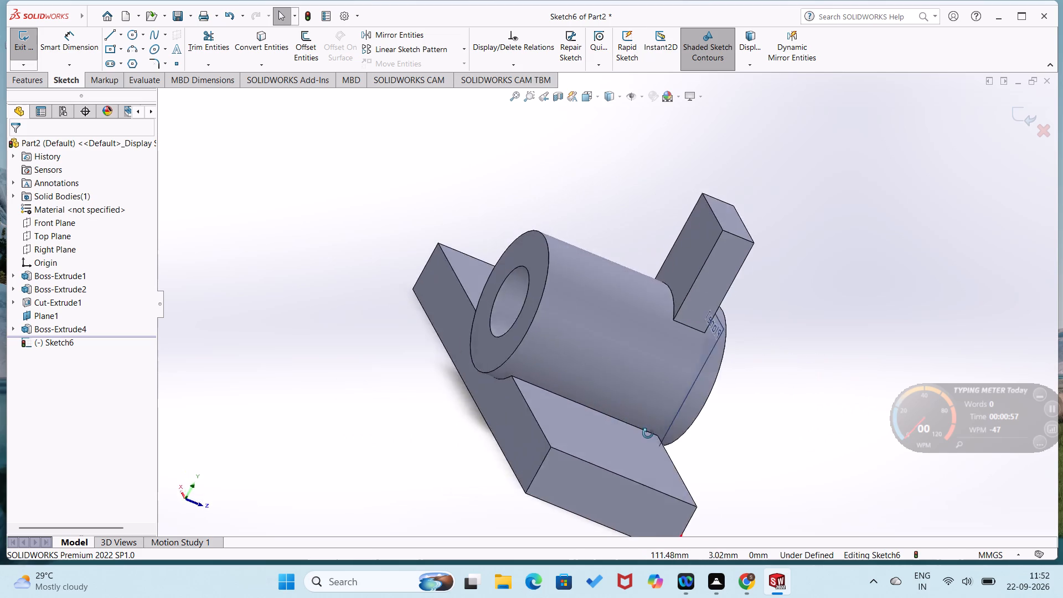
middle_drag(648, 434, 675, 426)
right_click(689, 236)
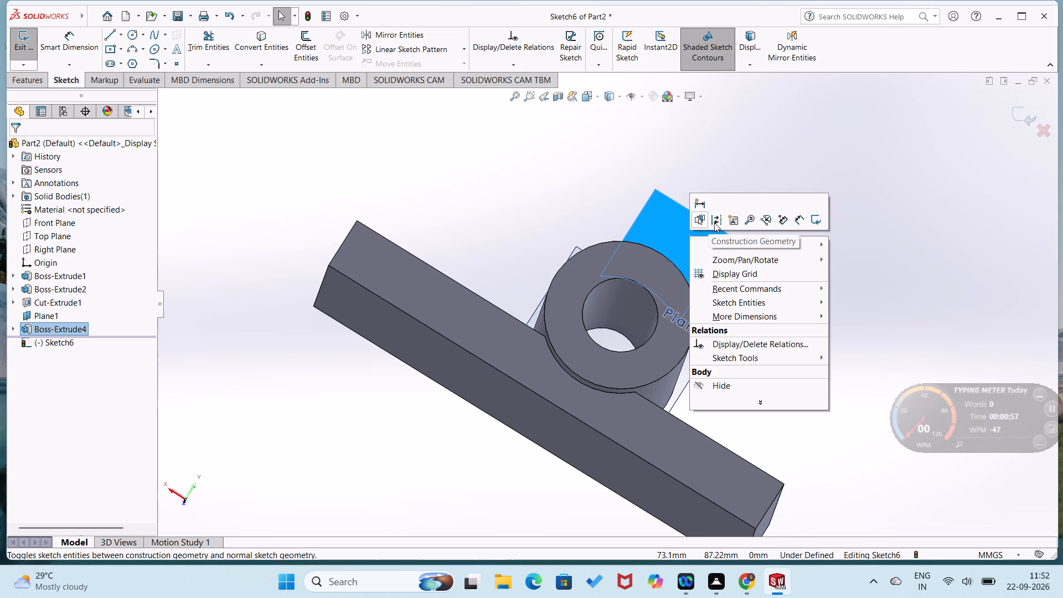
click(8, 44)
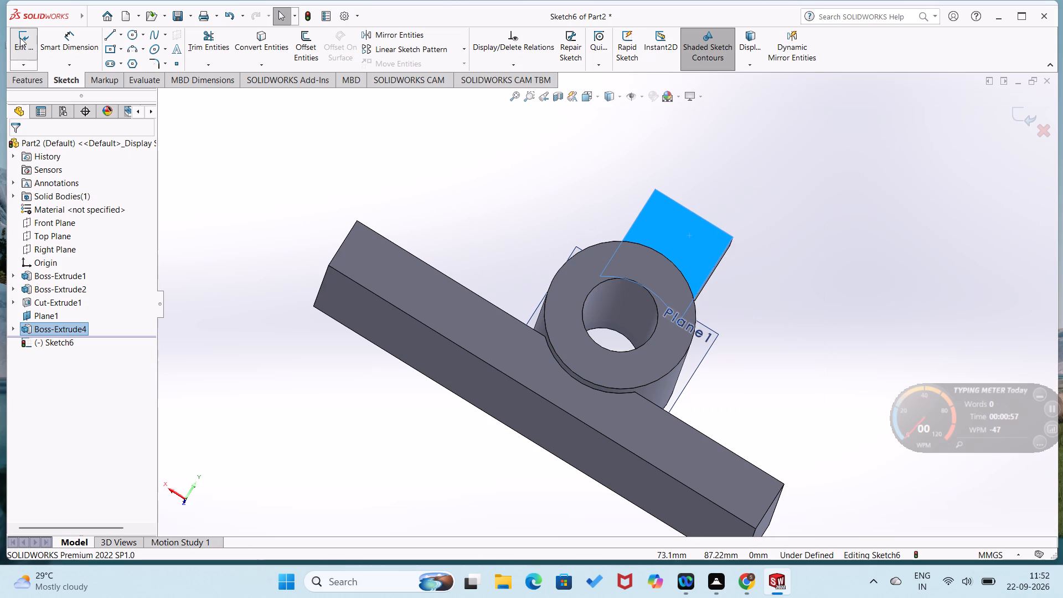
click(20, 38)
On the boss's flat face, sketch a three-point arc slot from its upper right corner to the base's upper left corner, about 72 mm radius, 19 mm wide.
right_click(699, 264)
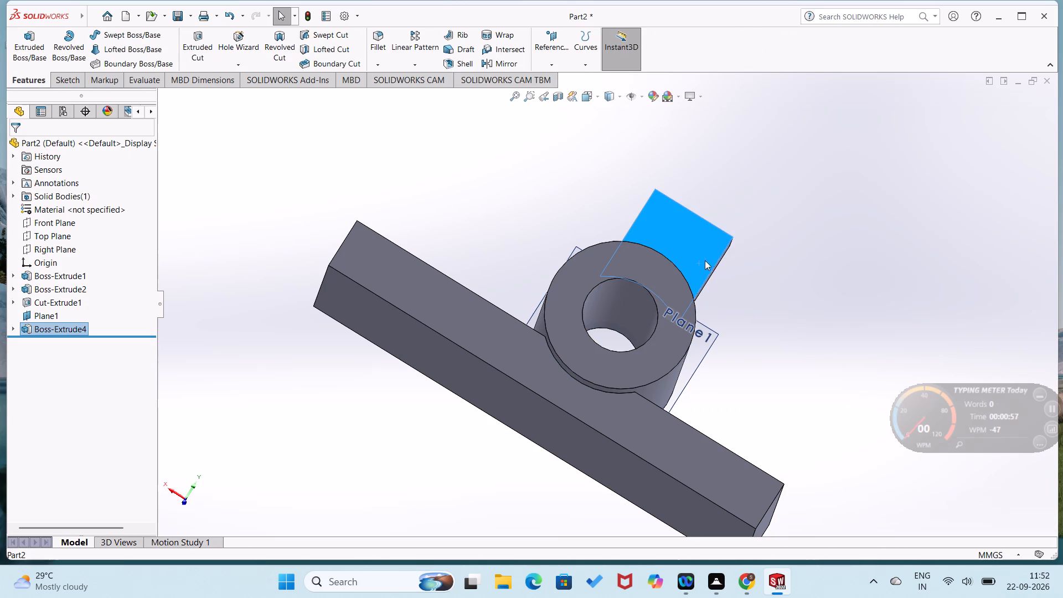
click(721, 250)
click(397, 316)
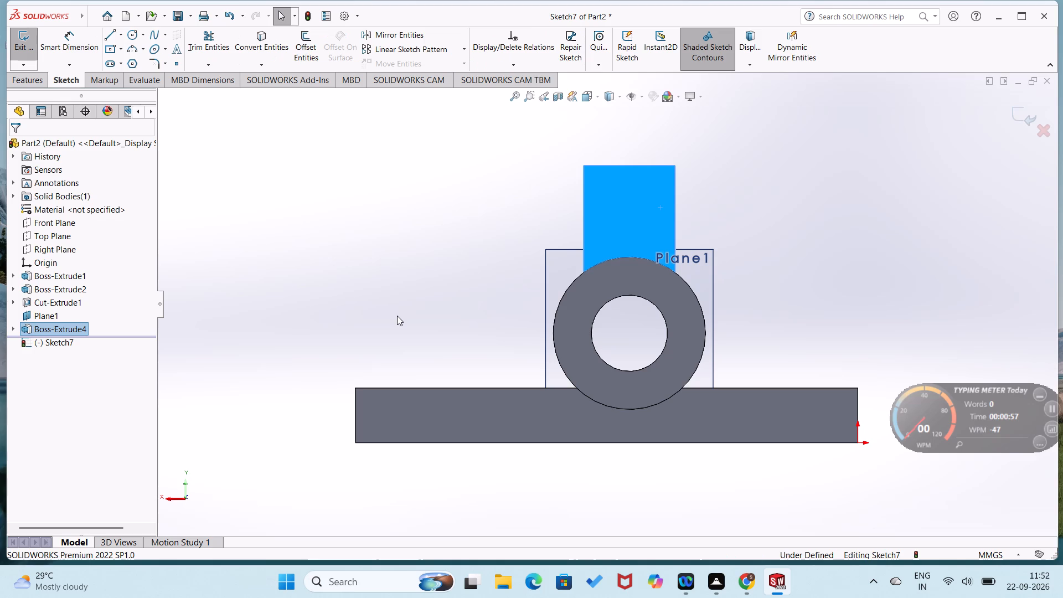
click(119, 64)
click(126, 107)
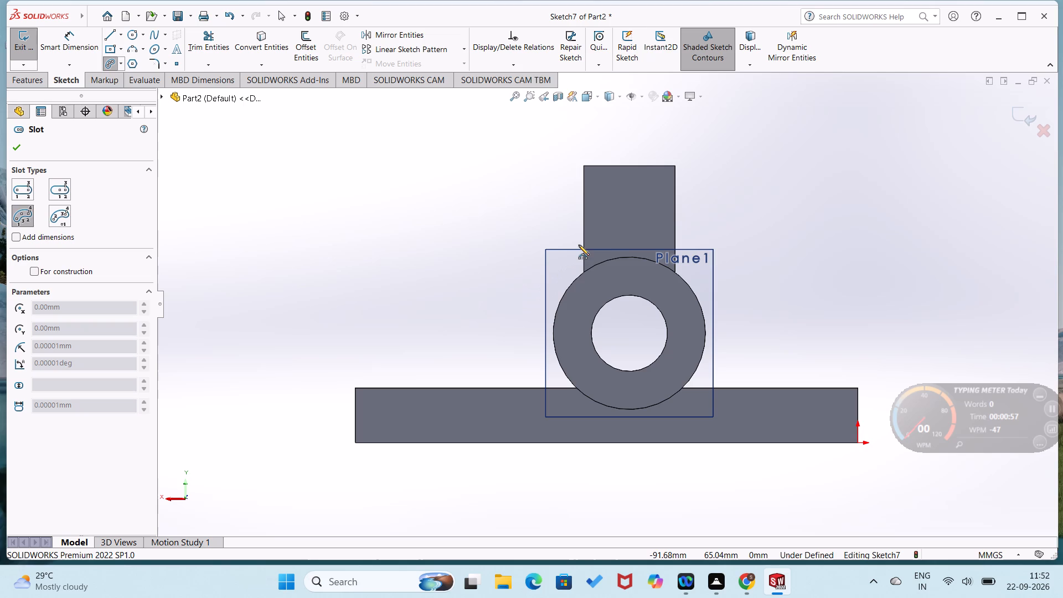
click(675, 164)
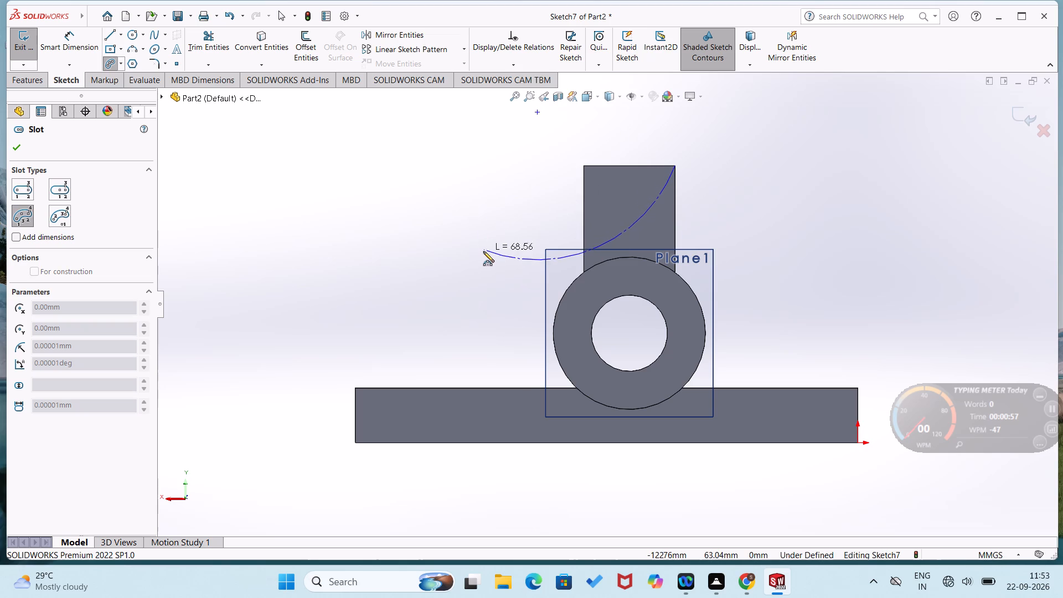
click(355, 387)
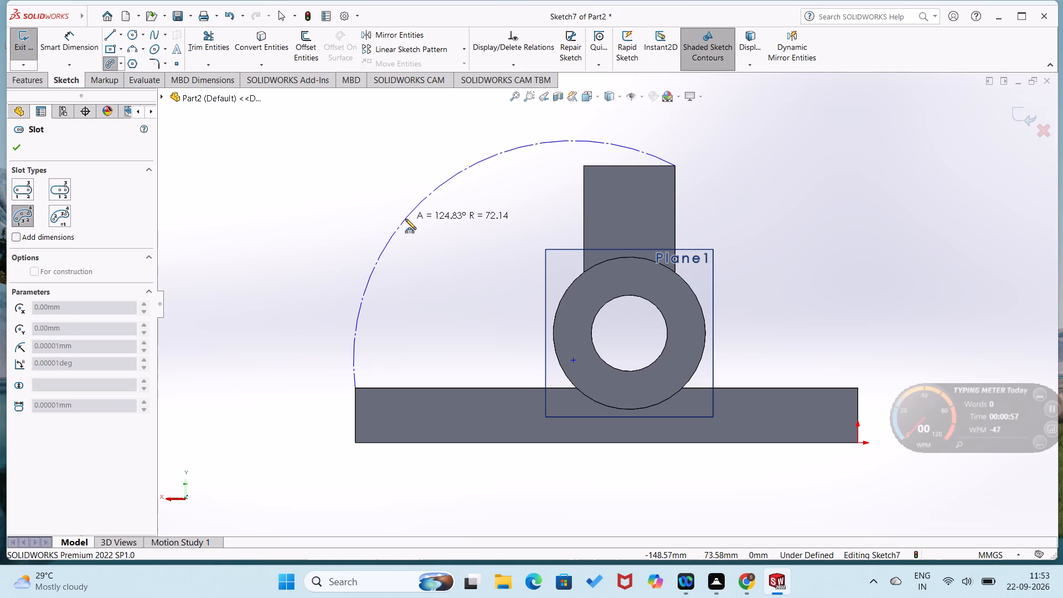
click(405, 219)
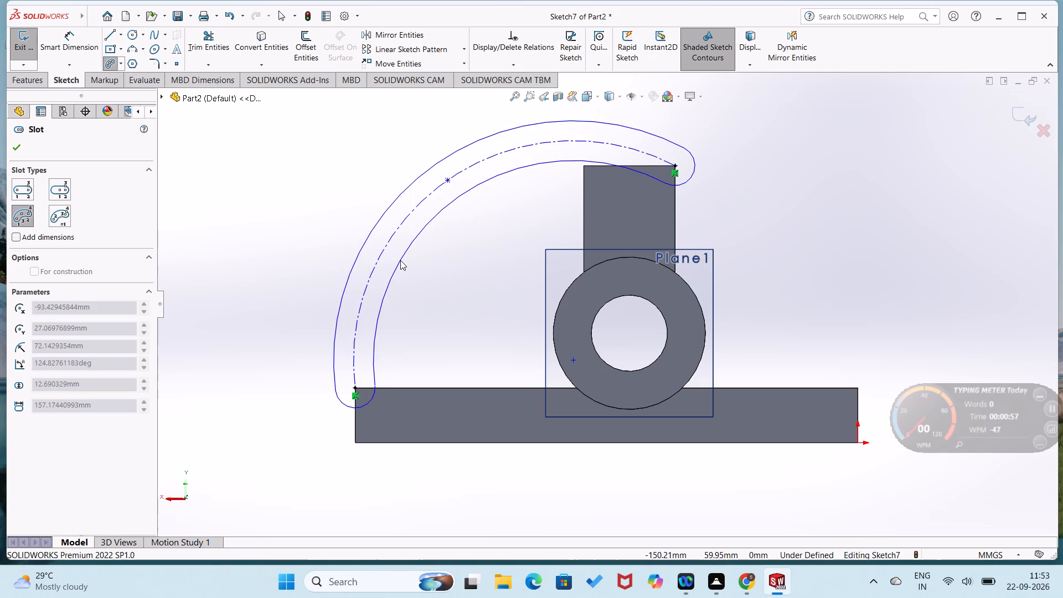
click(409, 265)
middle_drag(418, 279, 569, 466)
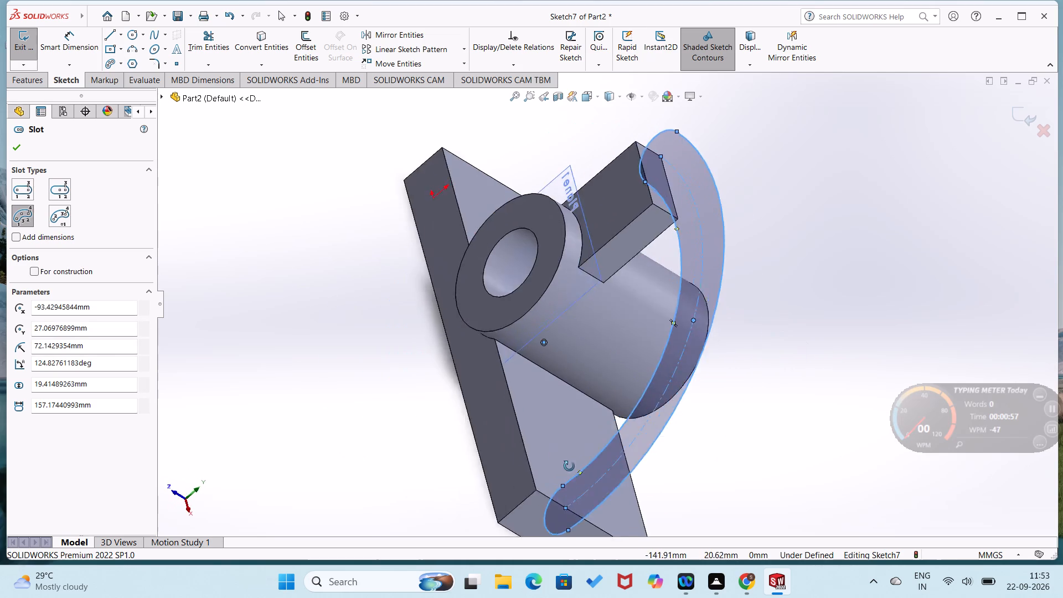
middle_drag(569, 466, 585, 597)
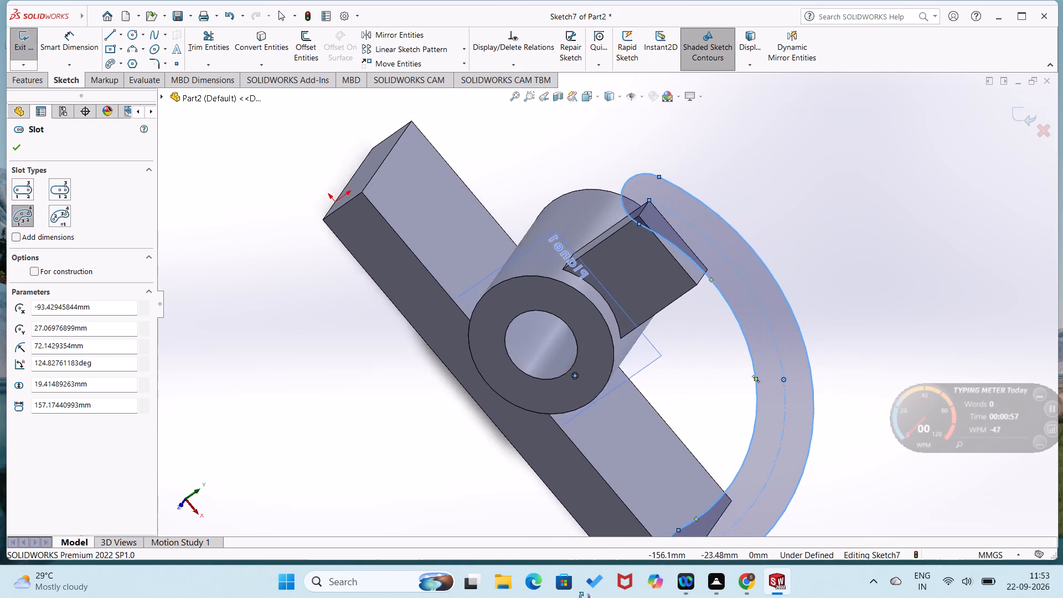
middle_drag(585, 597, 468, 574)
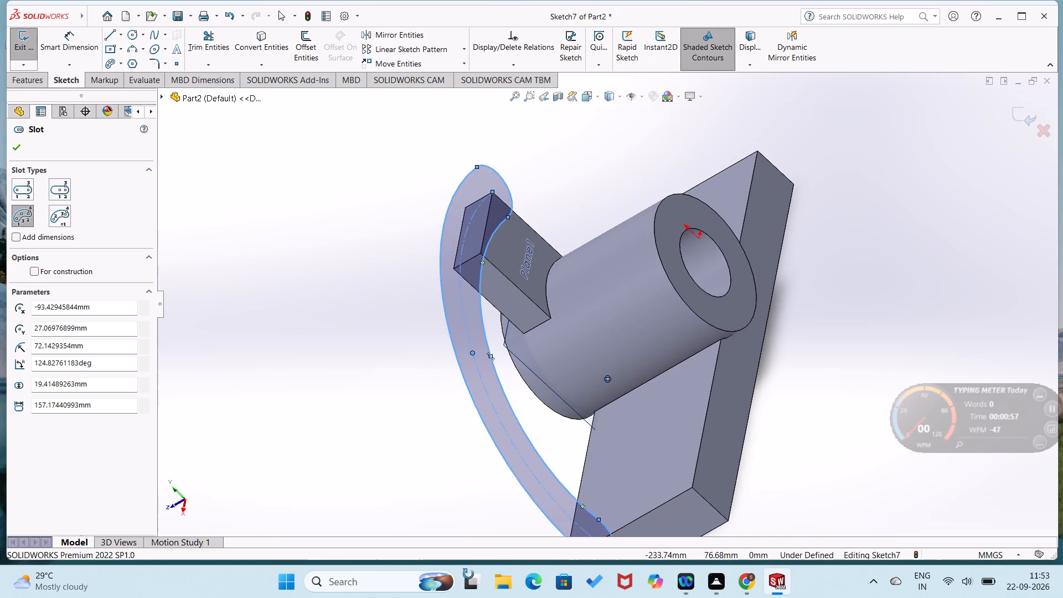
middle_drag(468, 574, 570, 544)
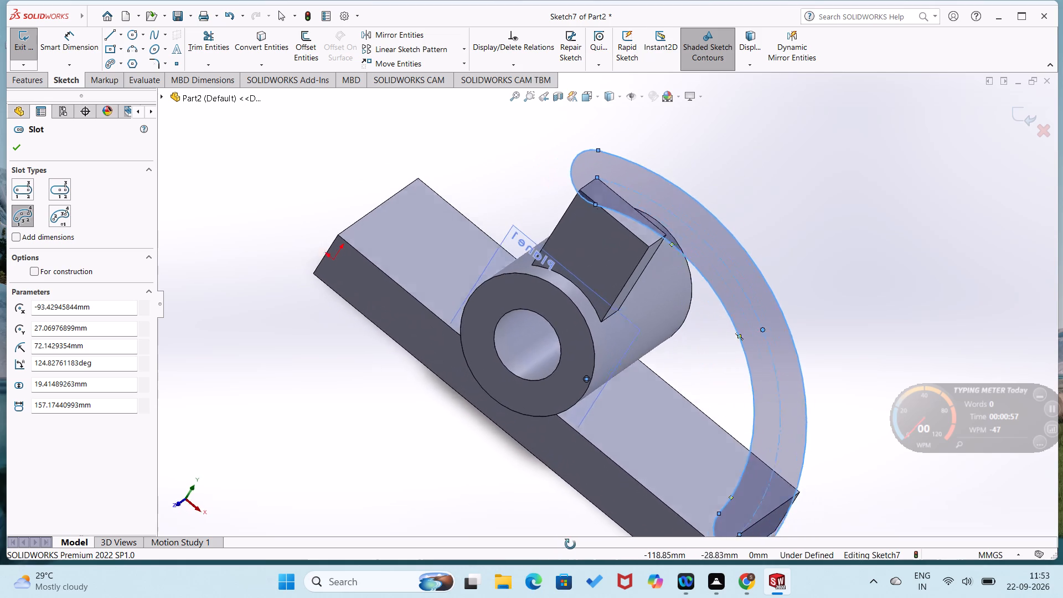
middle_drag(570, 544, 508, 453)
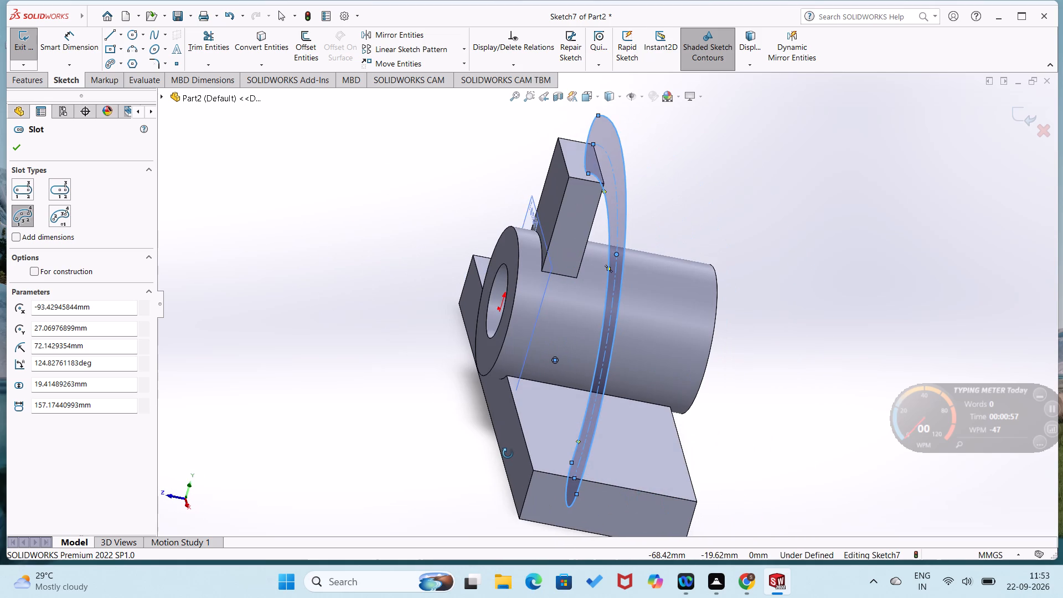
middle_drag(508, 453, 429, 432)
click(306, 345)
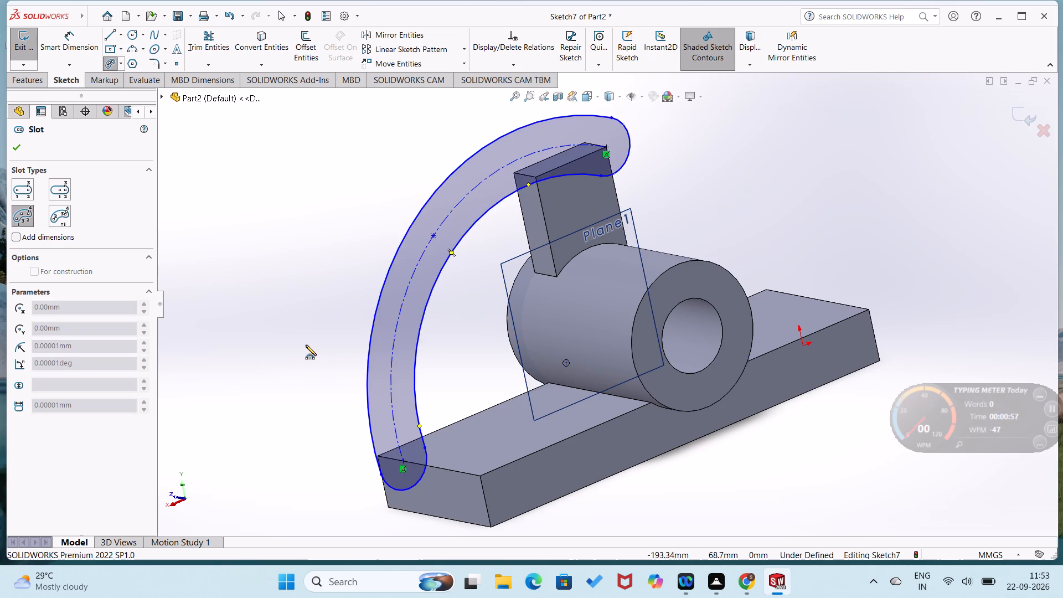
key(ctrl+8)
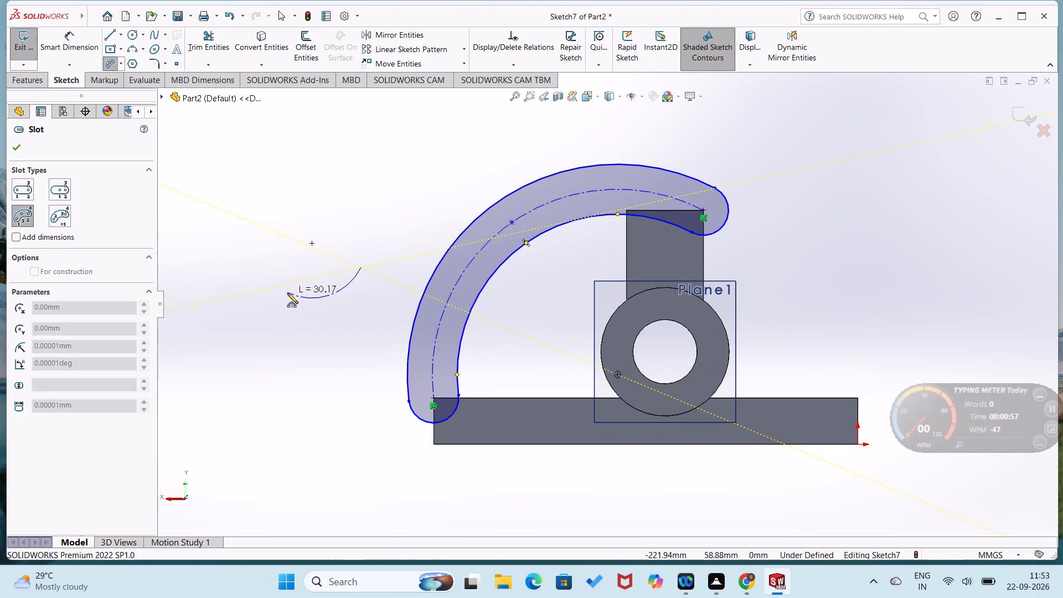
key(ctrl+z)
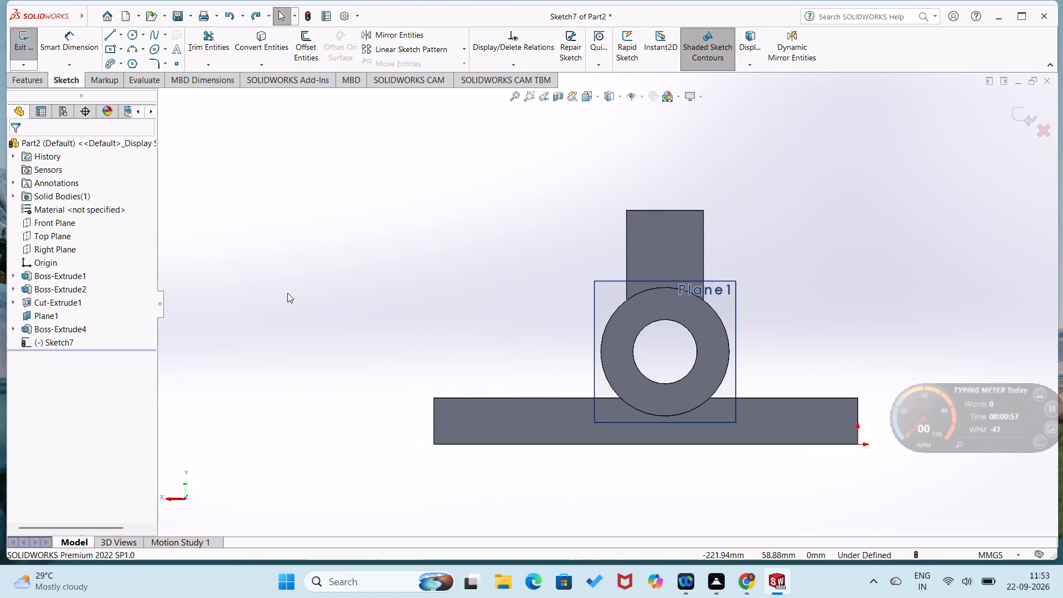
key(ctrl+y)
Dimension the inner arc of the curved slot with a radius of 60 mm.
right_drag(254, 254, 342, 142)
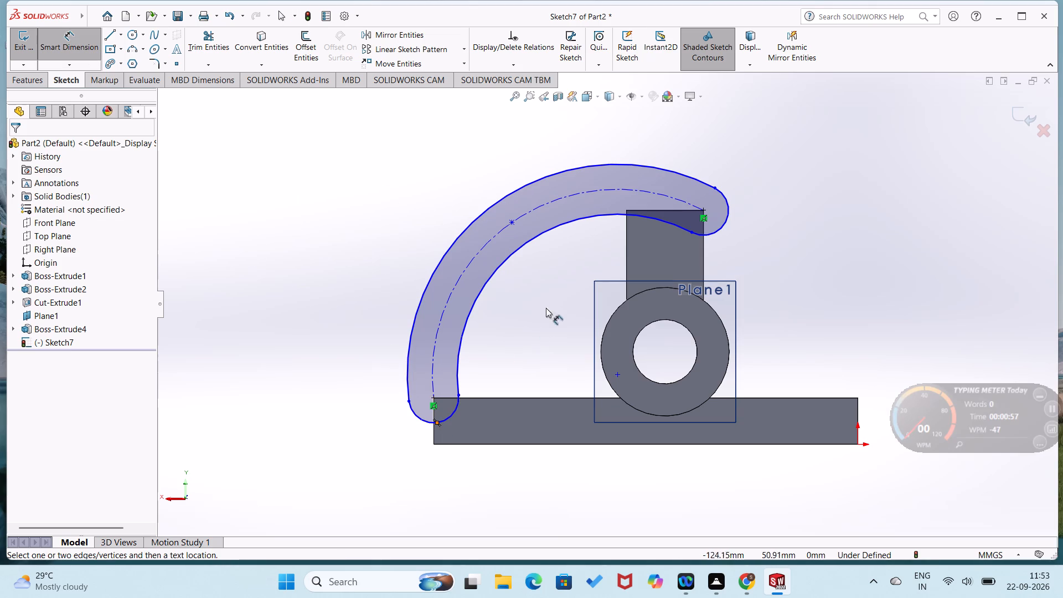
click(528, 244)
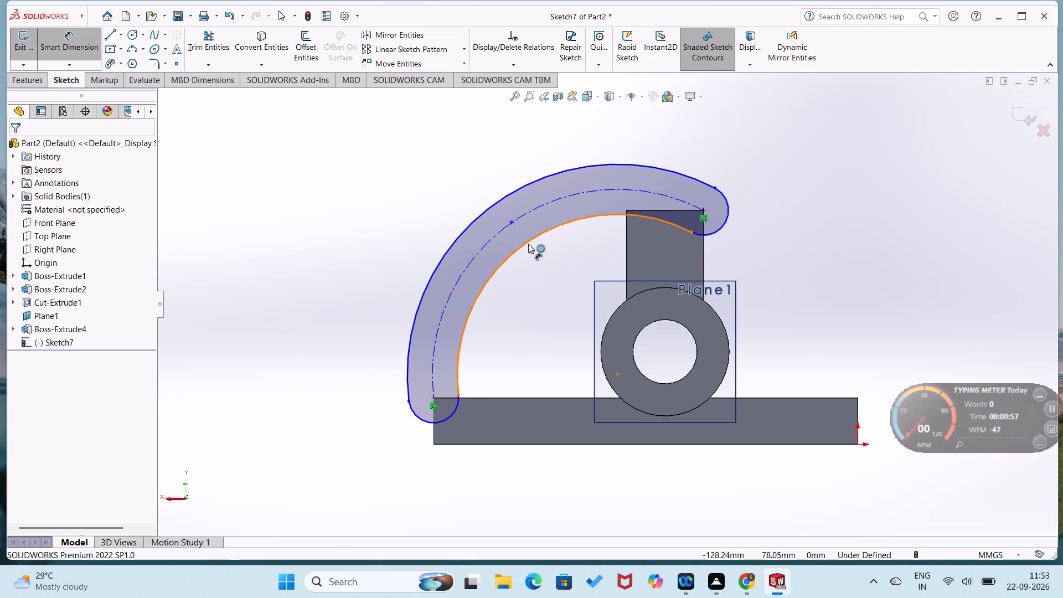
click(537, 279)
text(60)
key(Return)
click(382, 288)
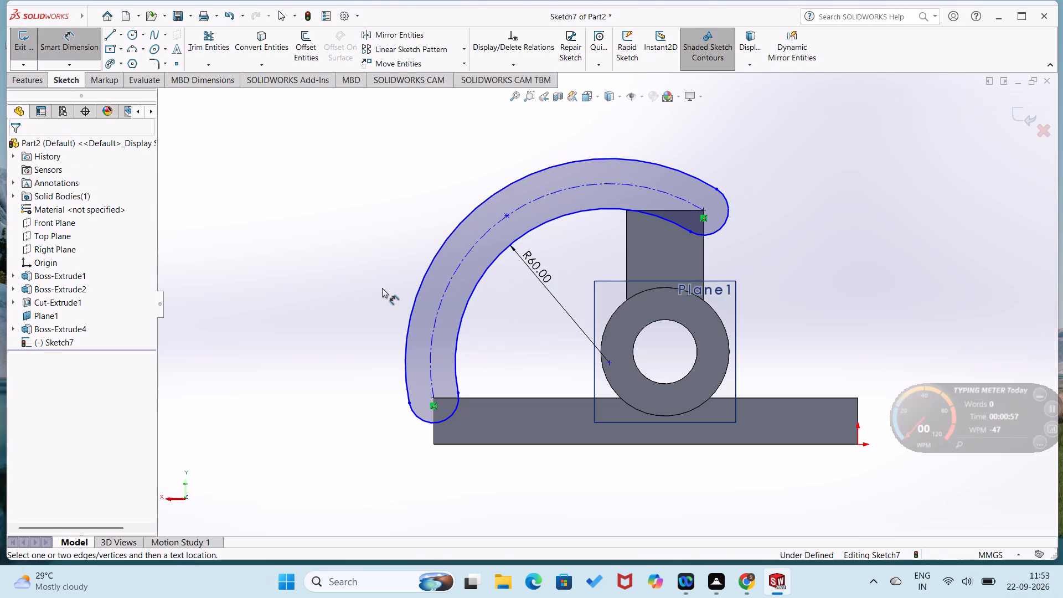
Dimension the radius of the slot's rounded end at the base's upper left corner.
click(428, 422)
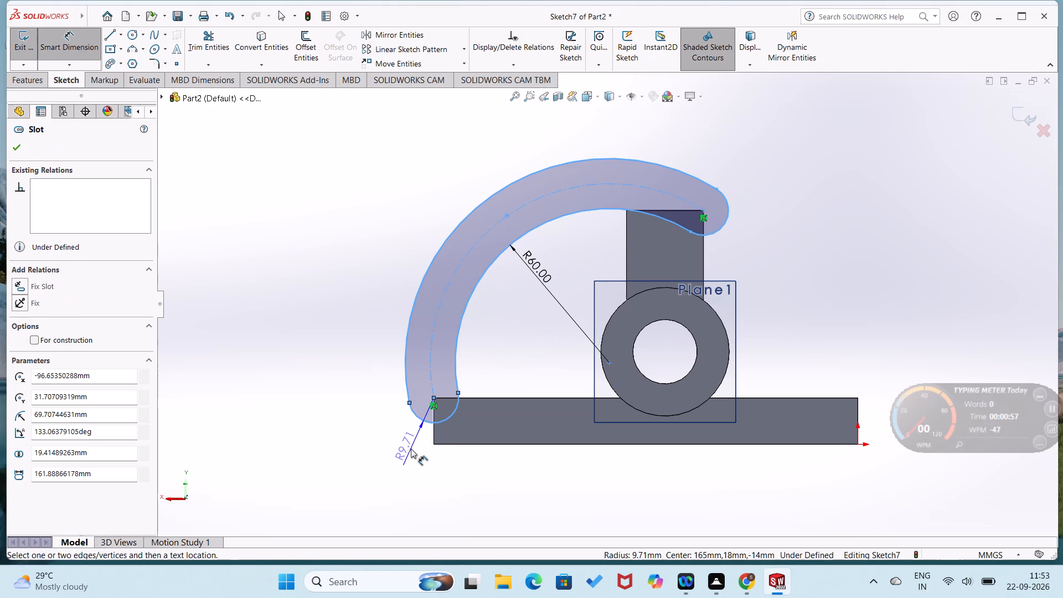
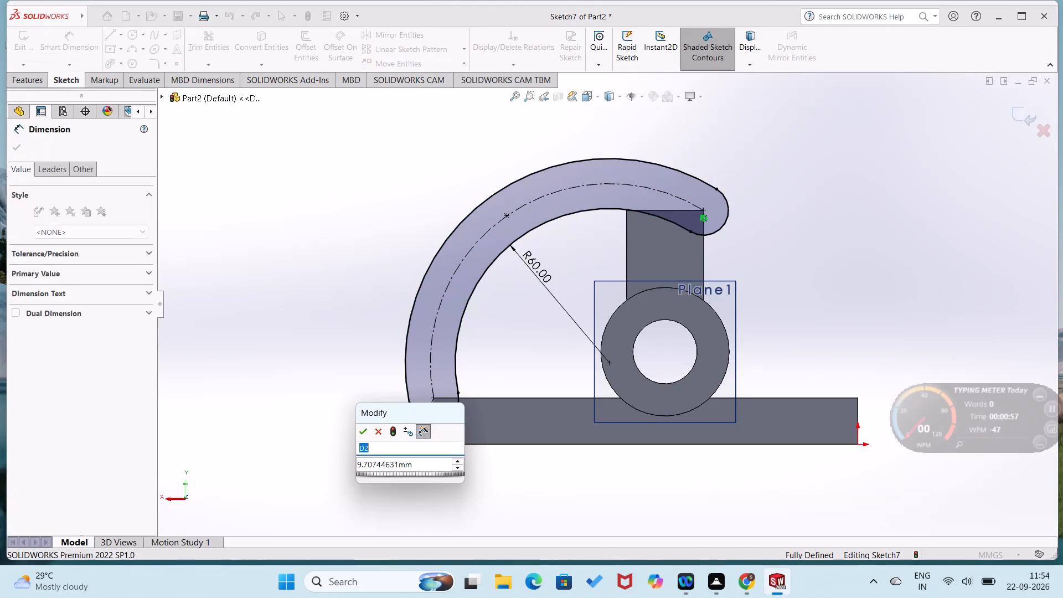
Set the radius of the slot's rounded end at the base's upper left corner to 10 mm.
text(10)
key(Return)
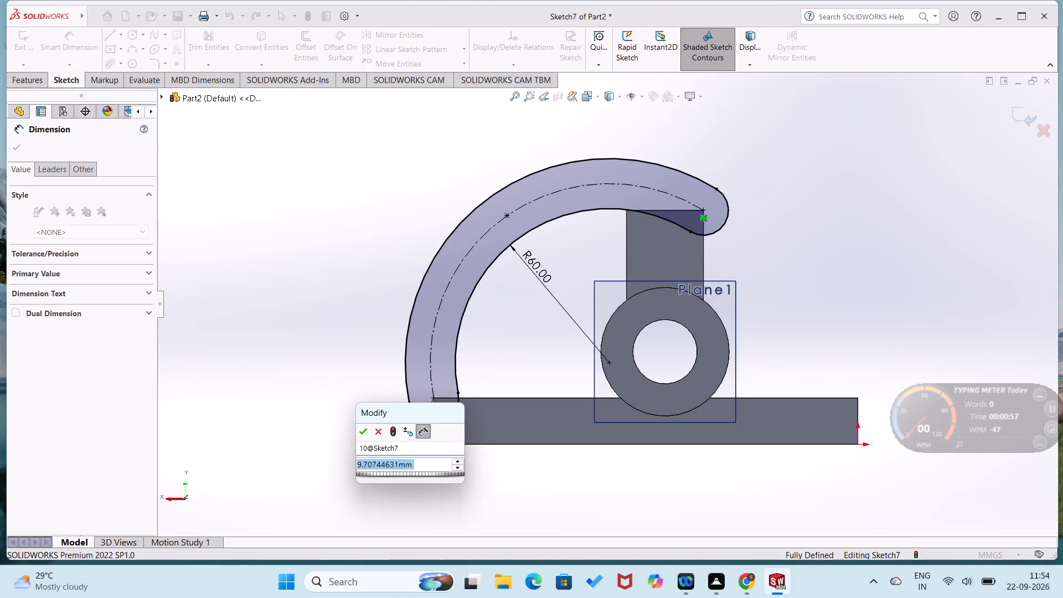
text(10)
key(Return)
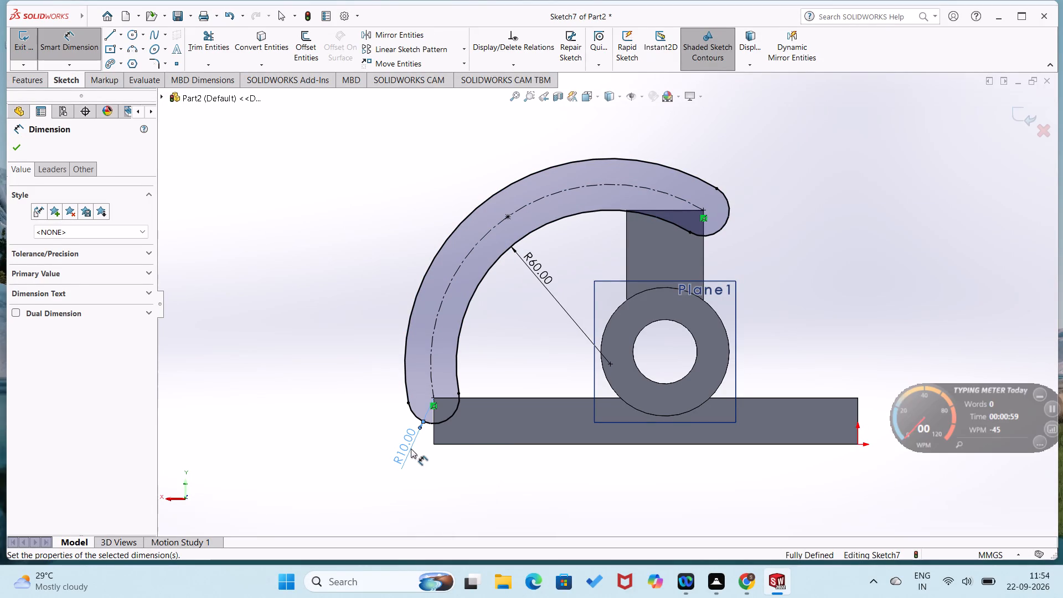
drag(283, 365, 291, 363)
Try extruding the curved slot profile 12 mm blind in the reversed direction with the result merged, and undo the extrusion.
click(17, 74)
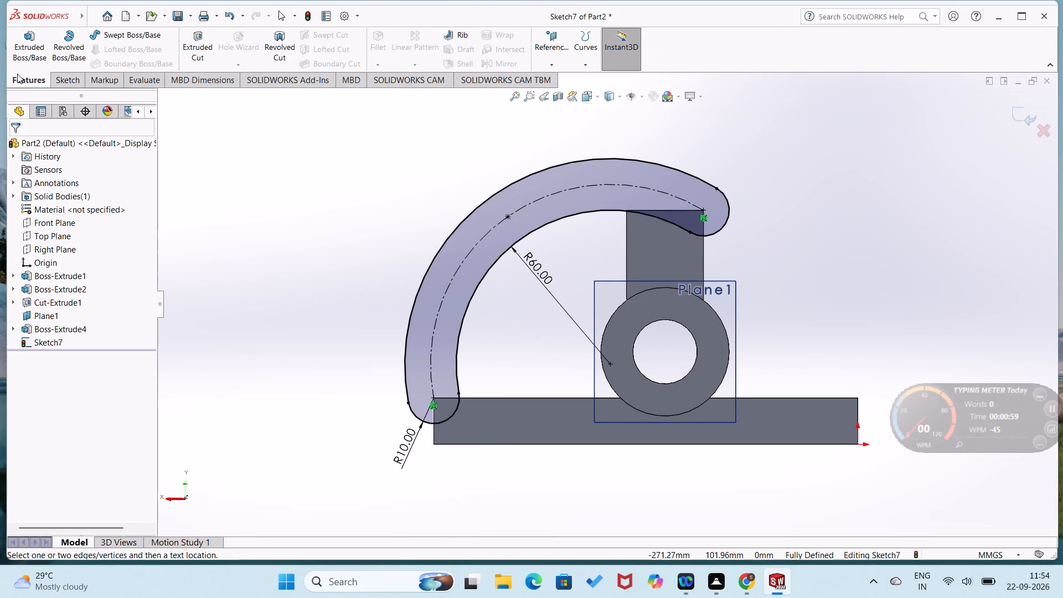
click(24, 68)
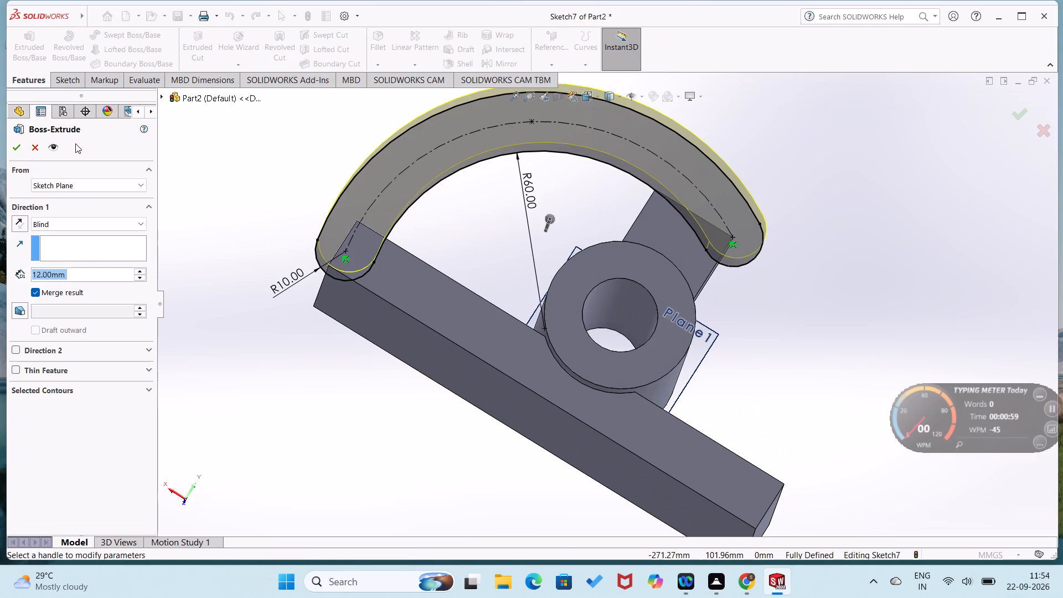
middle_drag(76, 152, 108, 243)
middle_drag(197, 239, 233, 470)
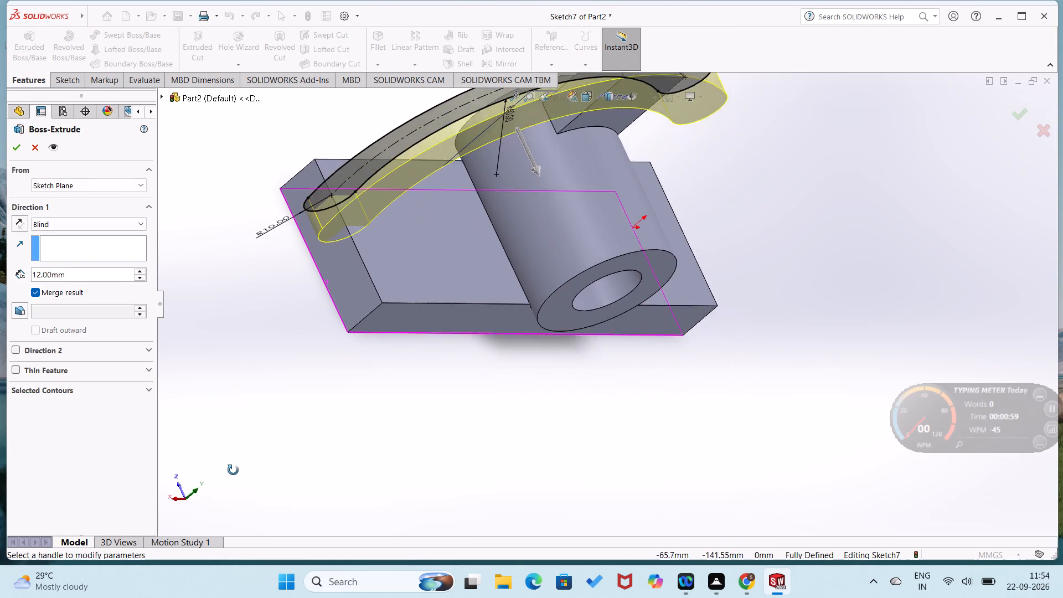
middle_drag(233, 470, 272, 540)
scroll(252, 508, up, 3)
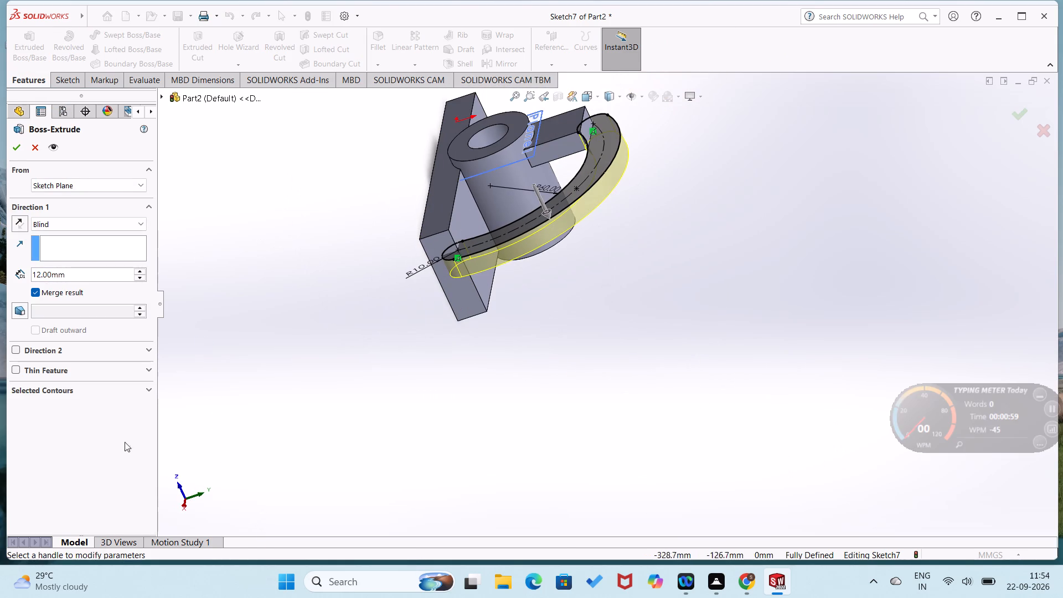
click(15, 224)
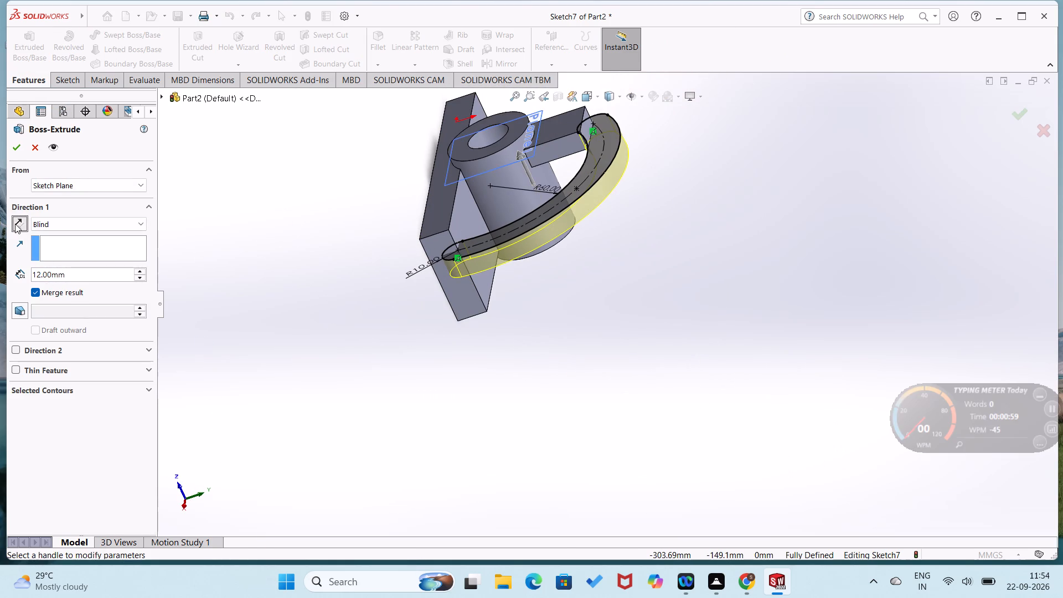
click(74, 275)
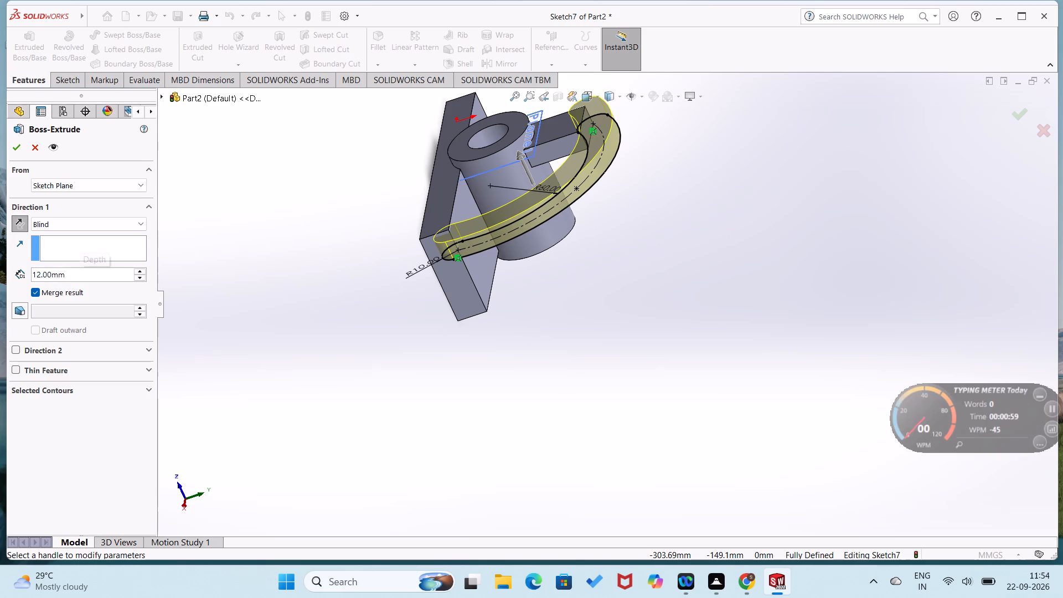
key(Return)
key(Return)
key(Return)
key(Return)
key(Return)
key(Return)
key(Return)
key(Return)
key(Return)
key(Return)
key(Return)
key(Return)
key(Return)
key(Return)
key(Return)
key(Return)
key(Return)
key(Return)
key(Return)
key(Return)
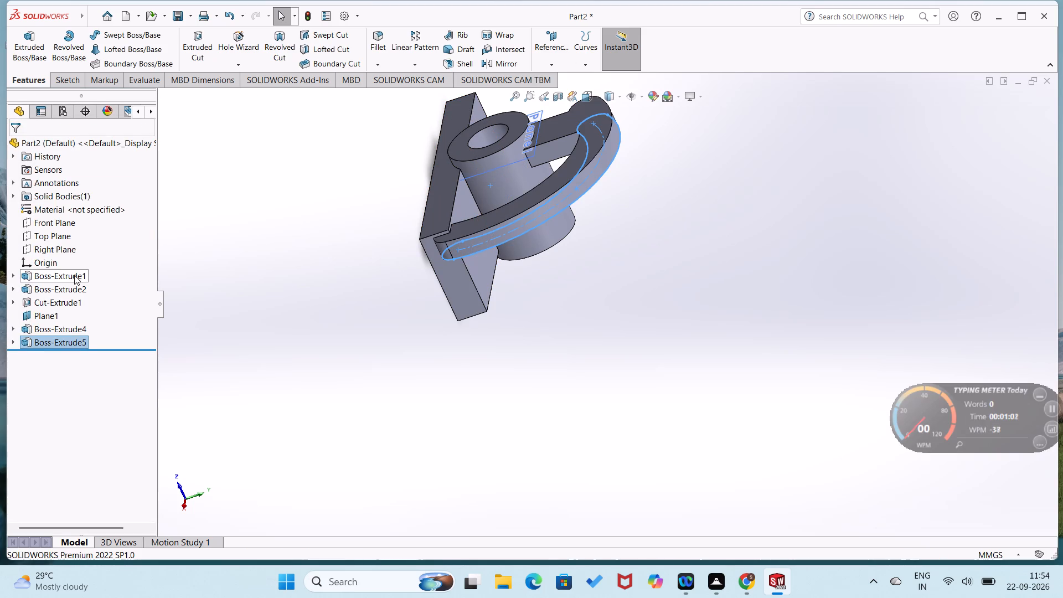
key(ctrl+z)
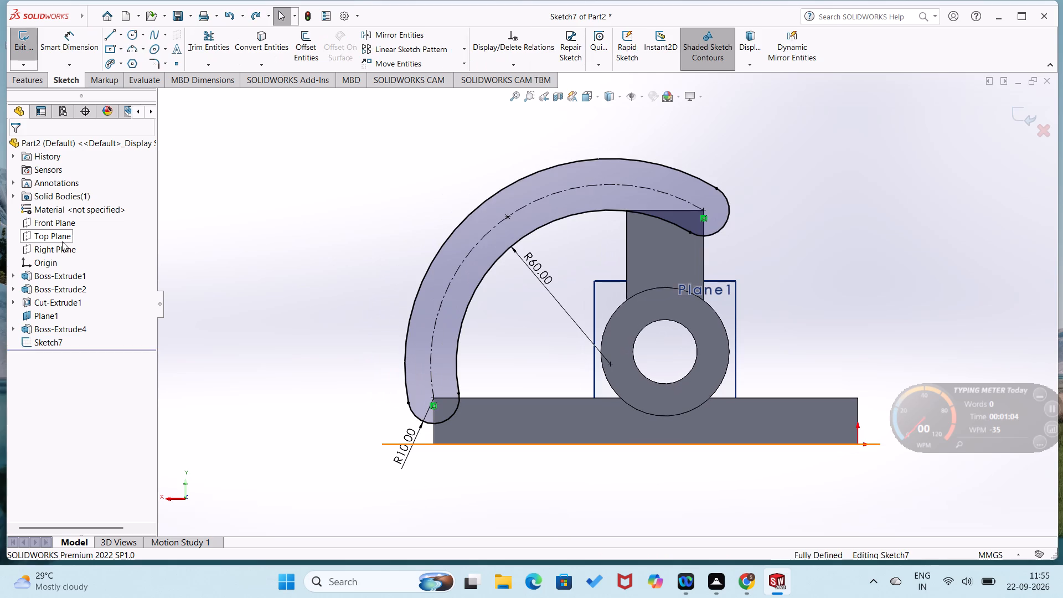
Extrude the curved slot profile 17 mm blind in the reversed direction, with the result merged.
click(27, 73)
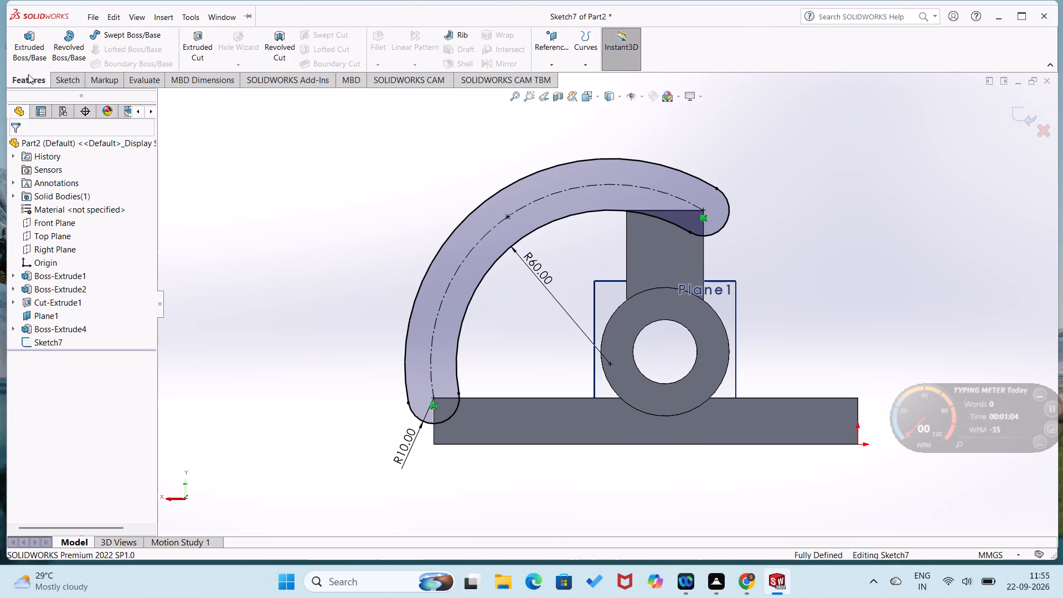
click(44, 64)
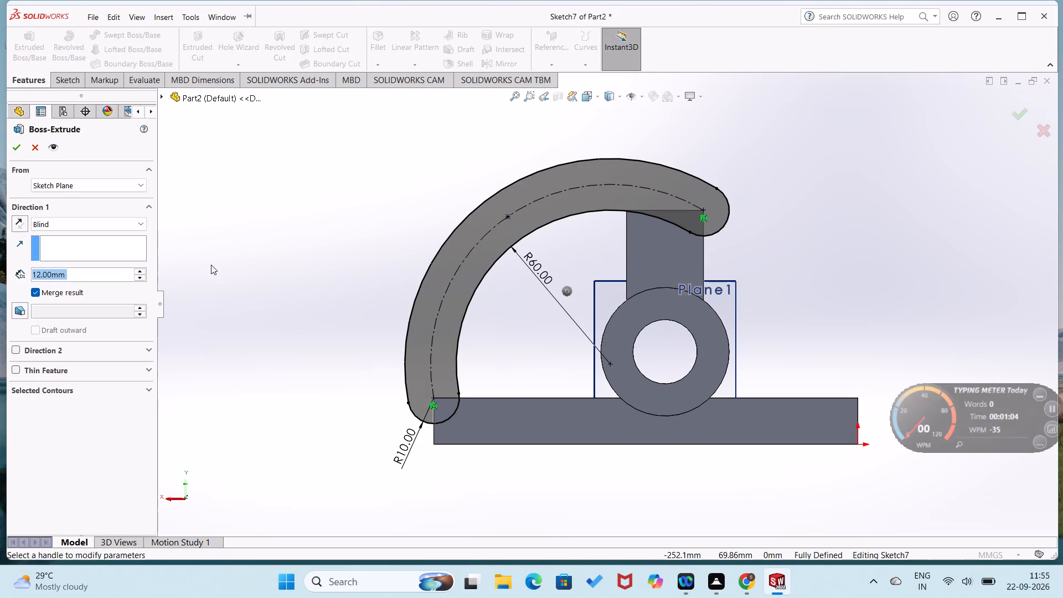
middle_drag(212, 267, 293, 389)
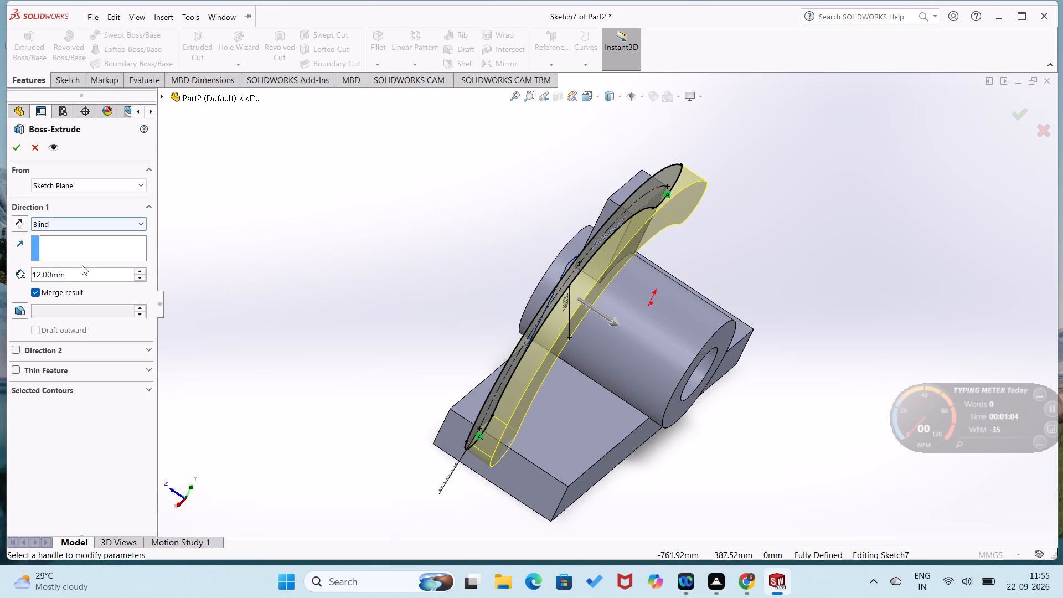
click(22, 218)
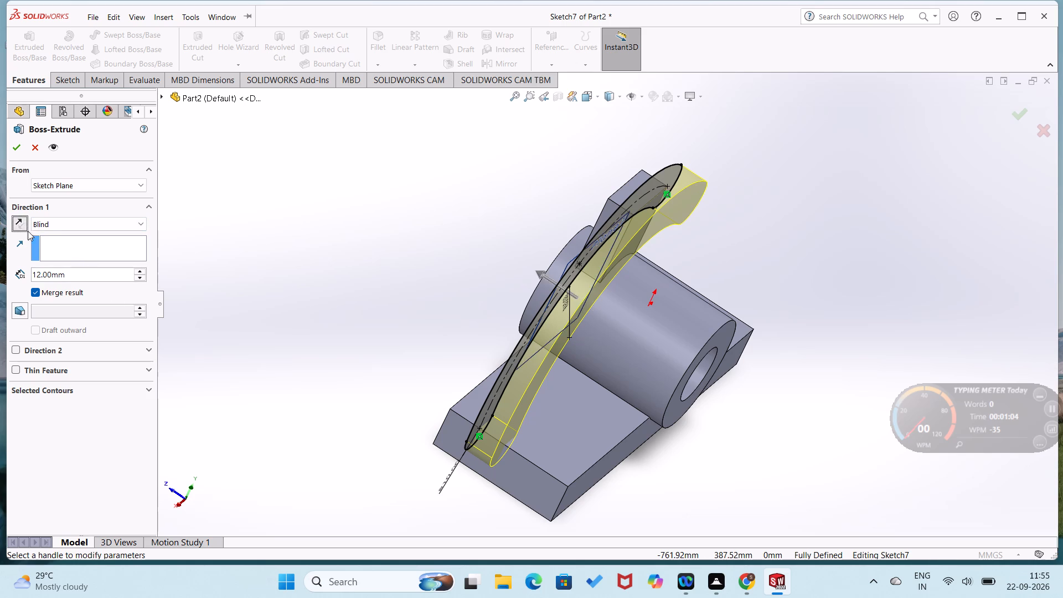
drag(84, 273, 35, 274)
drag(28, 271, 0, 277)
key(BackSpace)
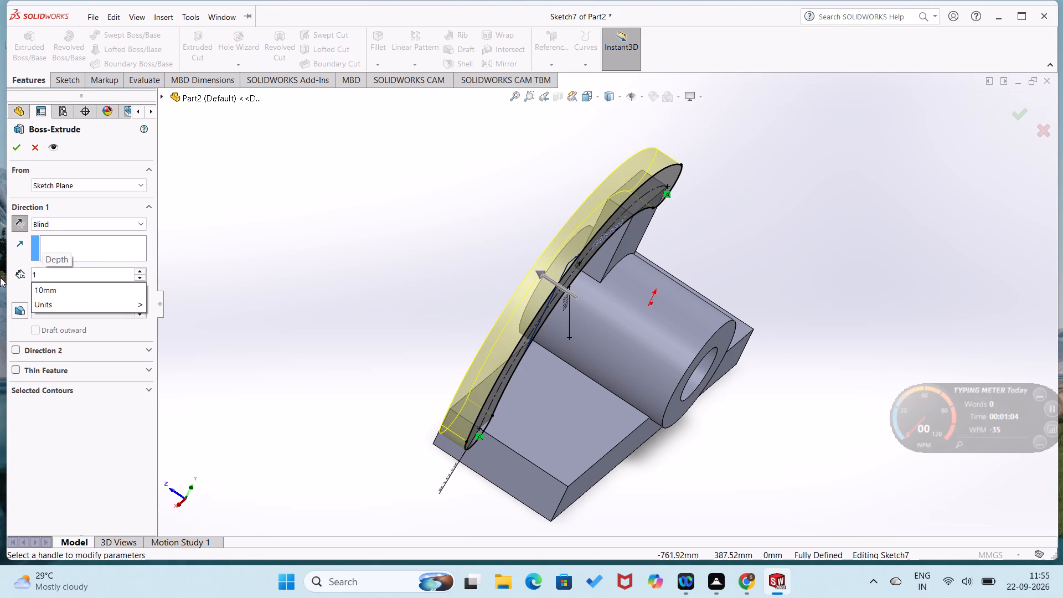
key(7)
key(Return)
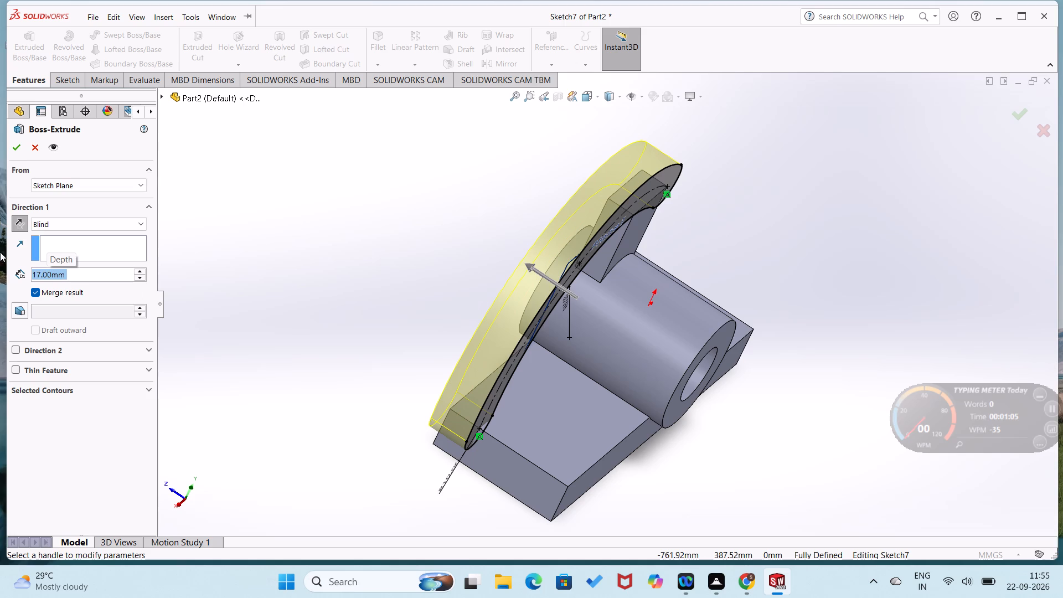
click(22, 151)
On the curved arm's front face, sketch a circle of about 5.8 mm radius concentric with its upper rounded end.
middle_drag(219, 264, 345, 350)
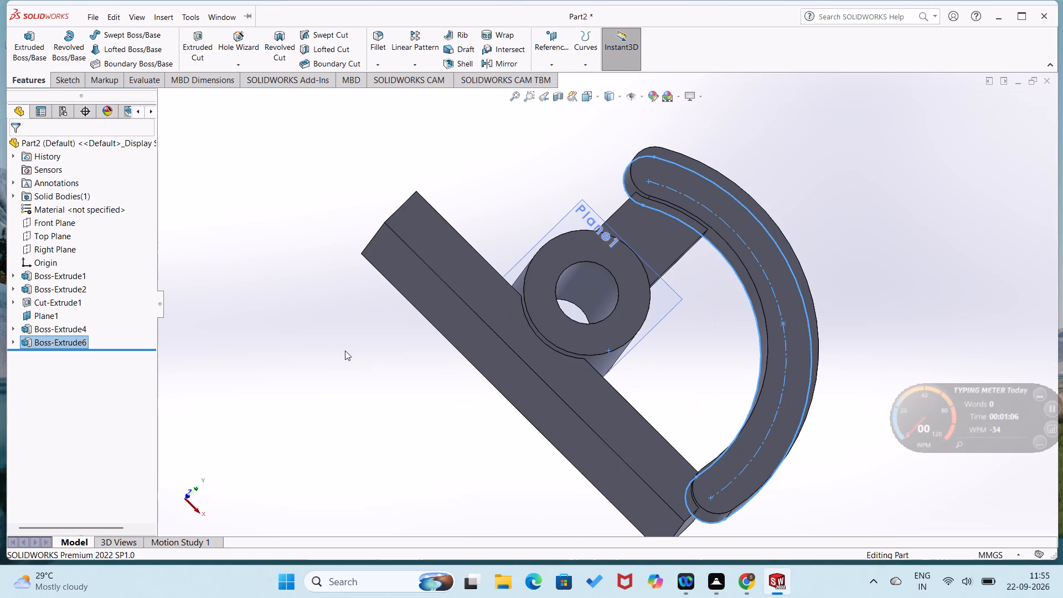
key(ctrl+8)
key(ctrl+7)
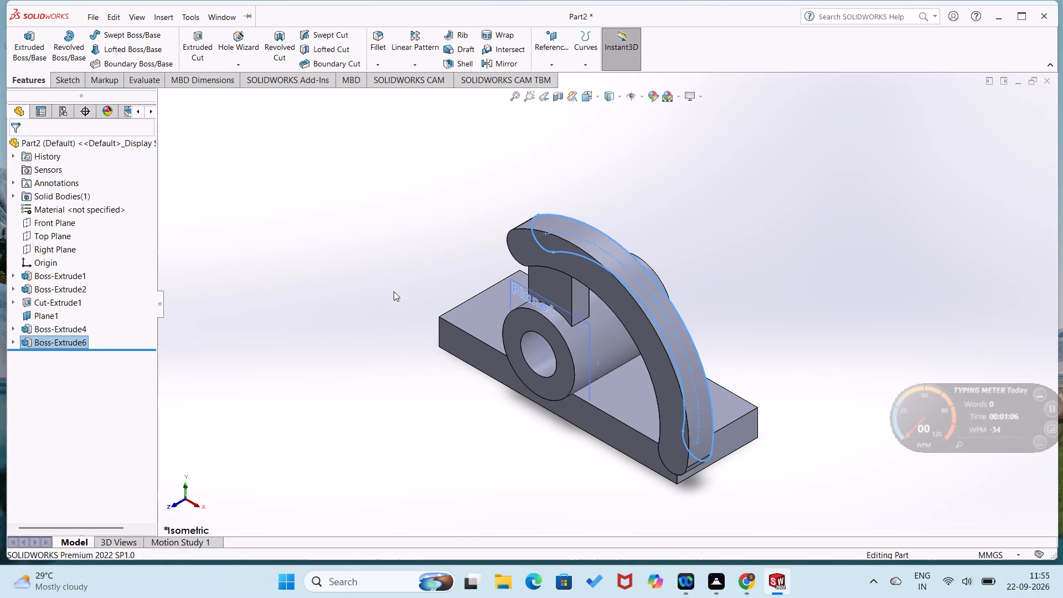
click(378, 302)
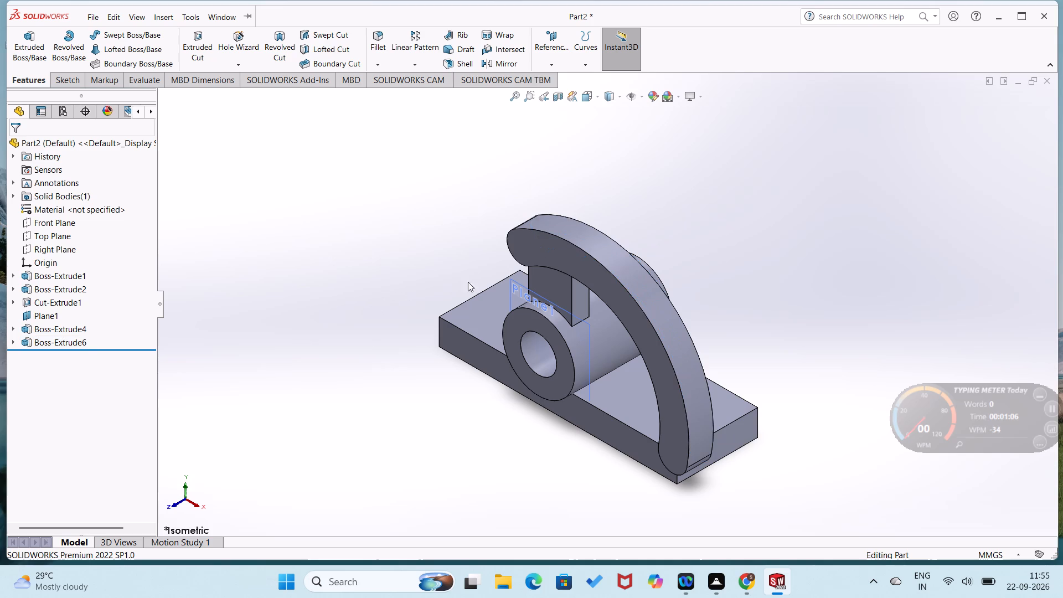
right_click(598, 283)
click(626, 267)
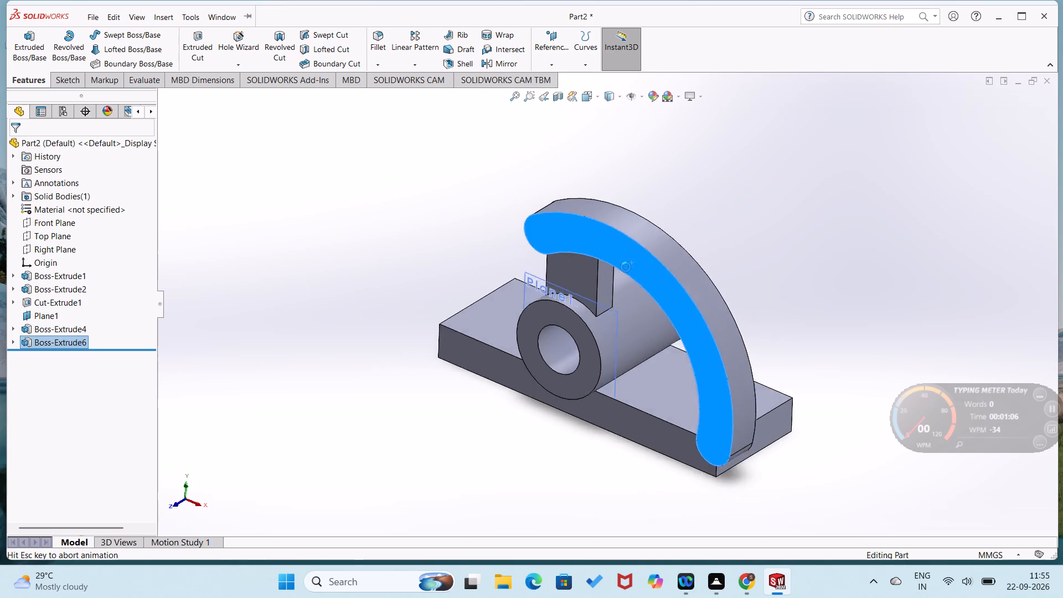
click(403, 301)
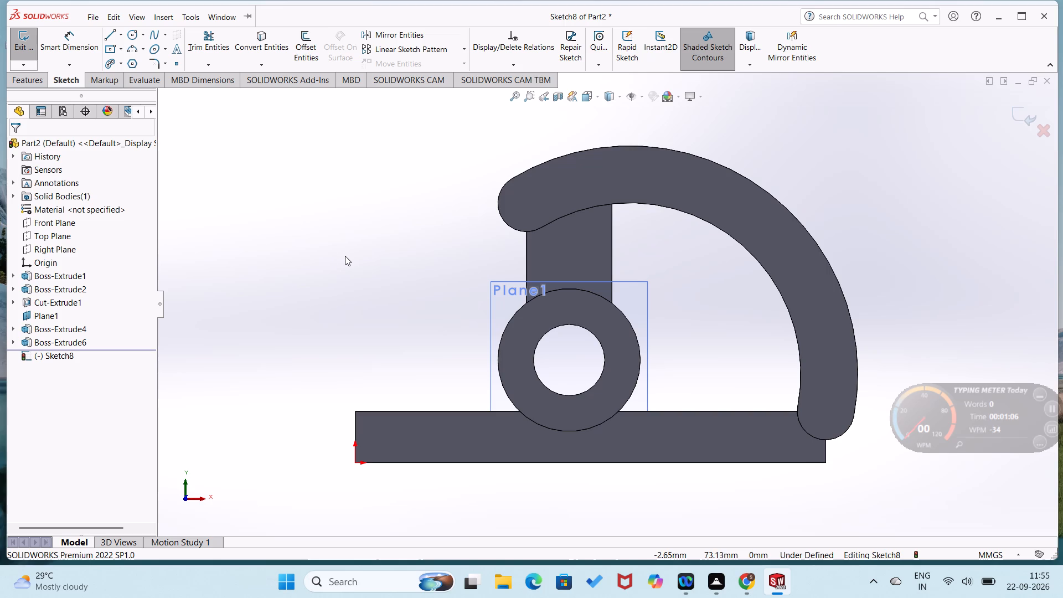
middle_drag(344, 300, 373, 333)
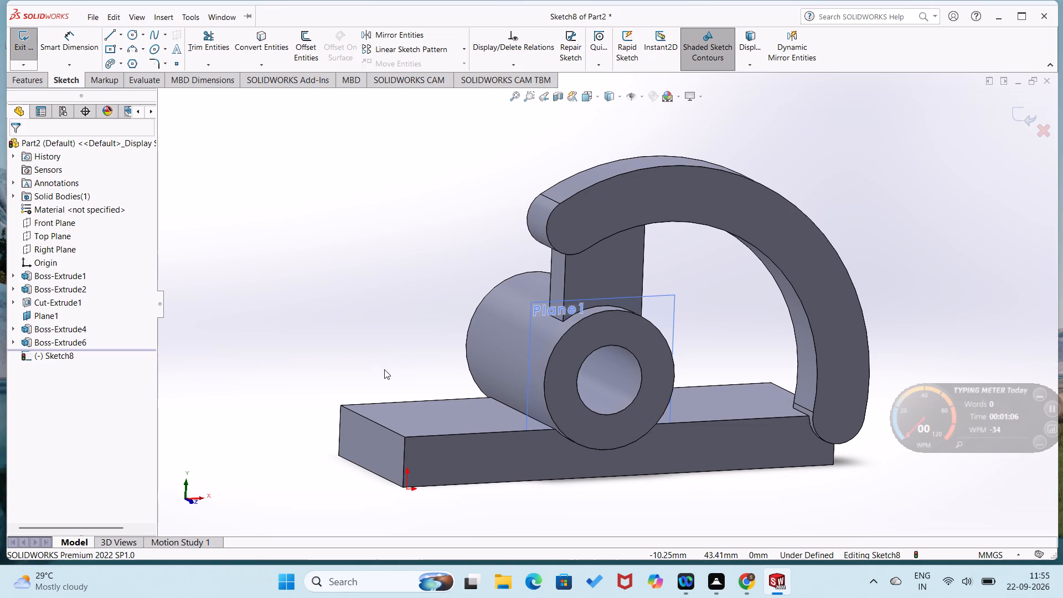
right_drag(460, 248, 338, 301)
right_drag(338, 301, 505, 236)
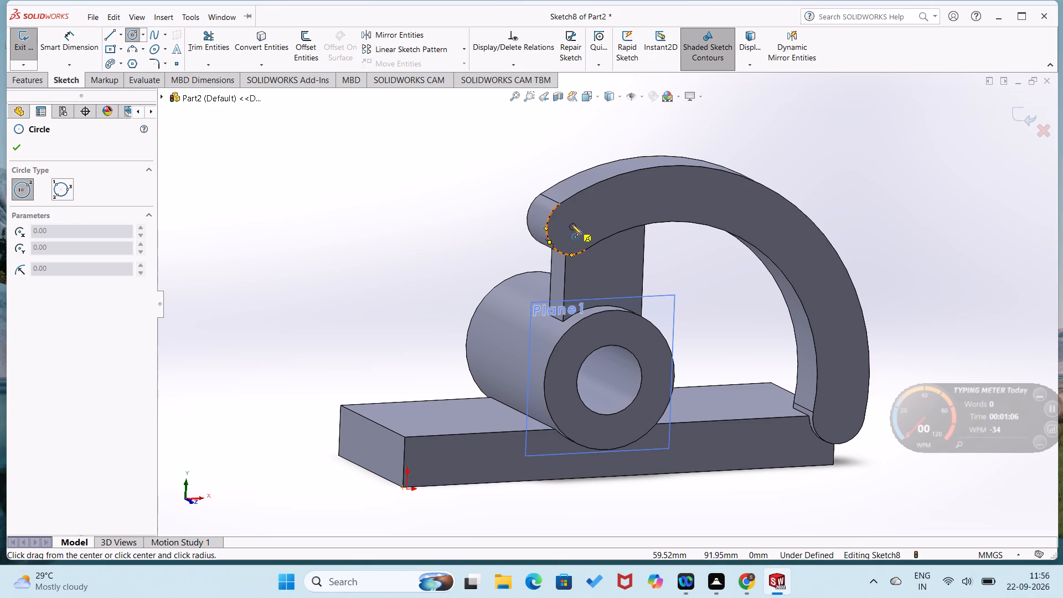
click(574, 227)
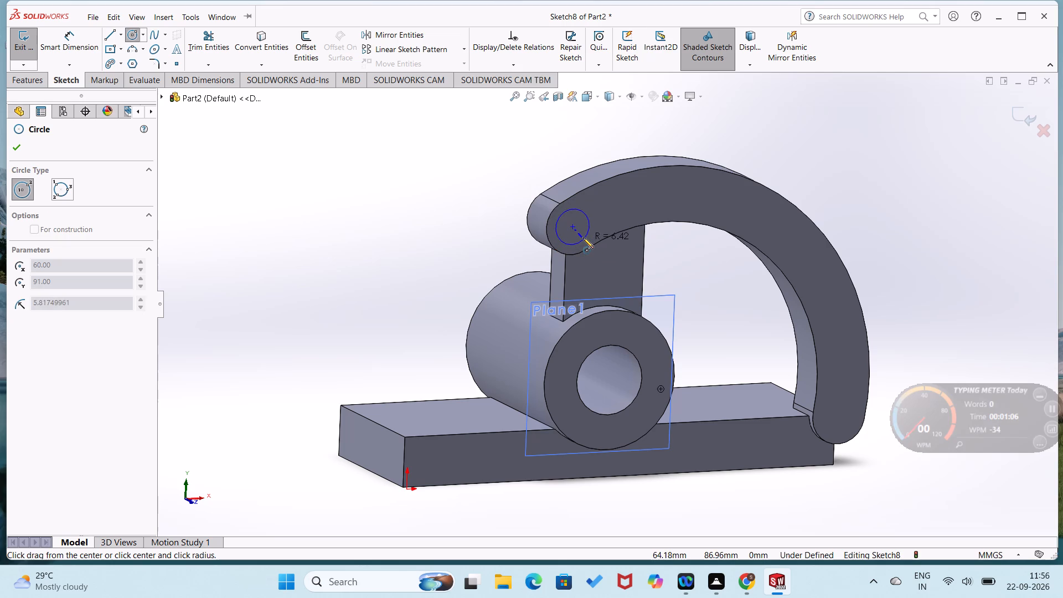
click(583, 238)
Dimension the circle at the arm's upper rounded end to a diameter of 12 mm.
right_drag(560, 252, 616, 157)
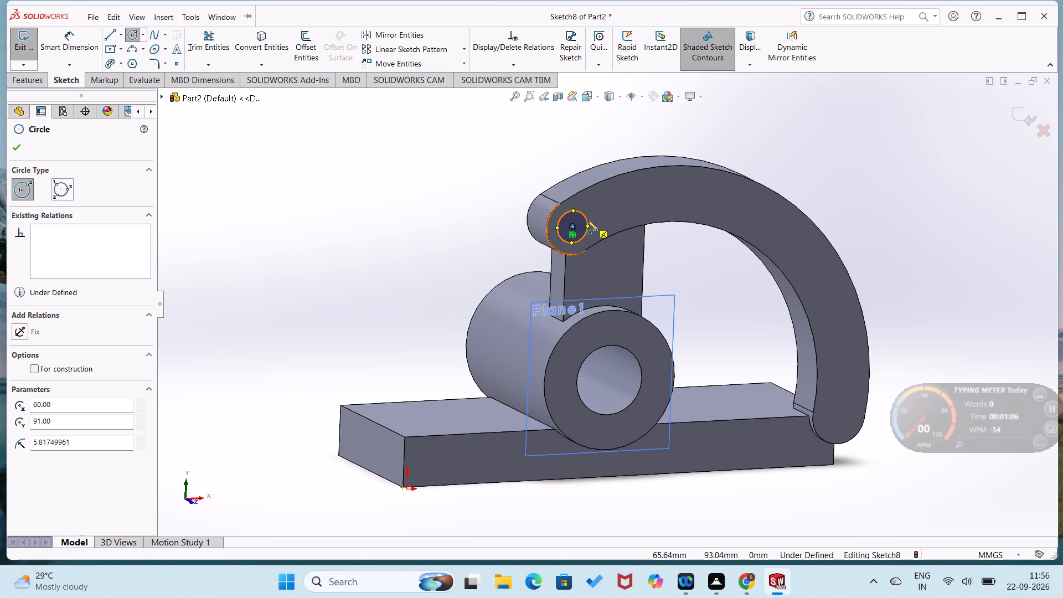
right_drag(586, 226, 595, 114)
click(578, 210)
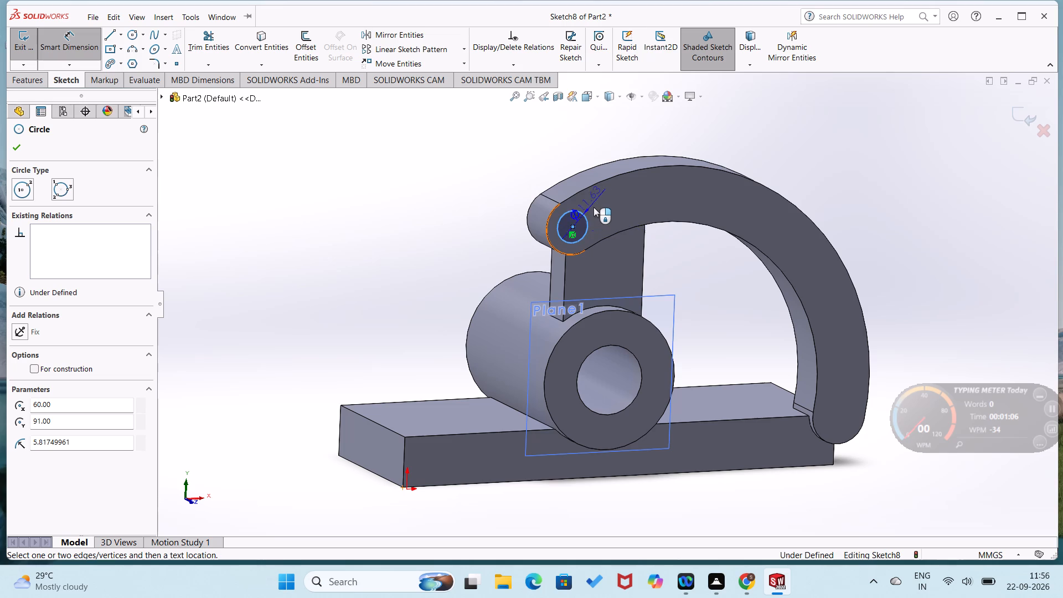
click(598, 207)
text(12)
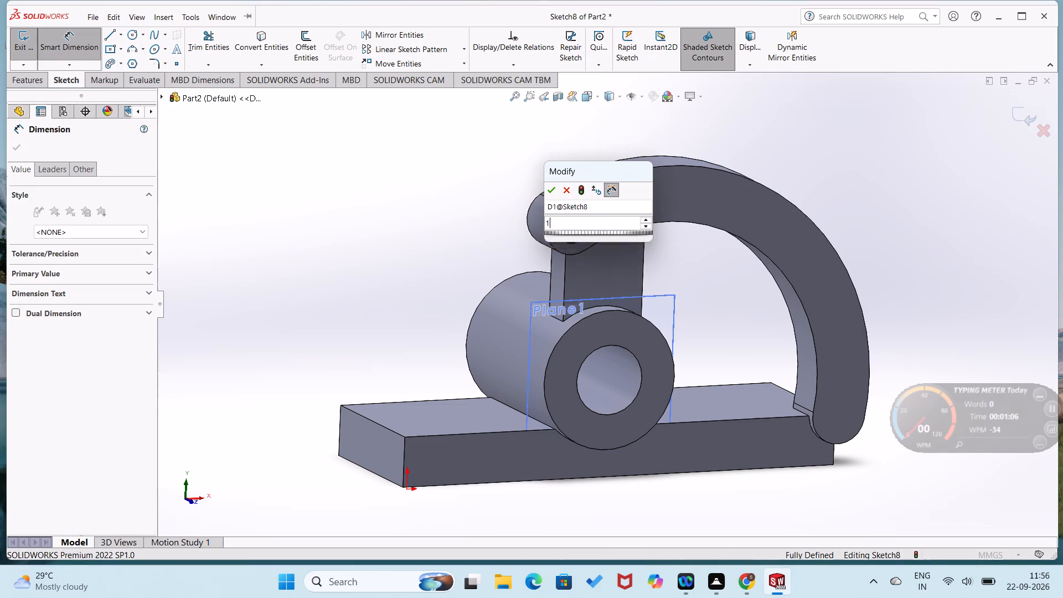
key(Return)
click(400, 194)
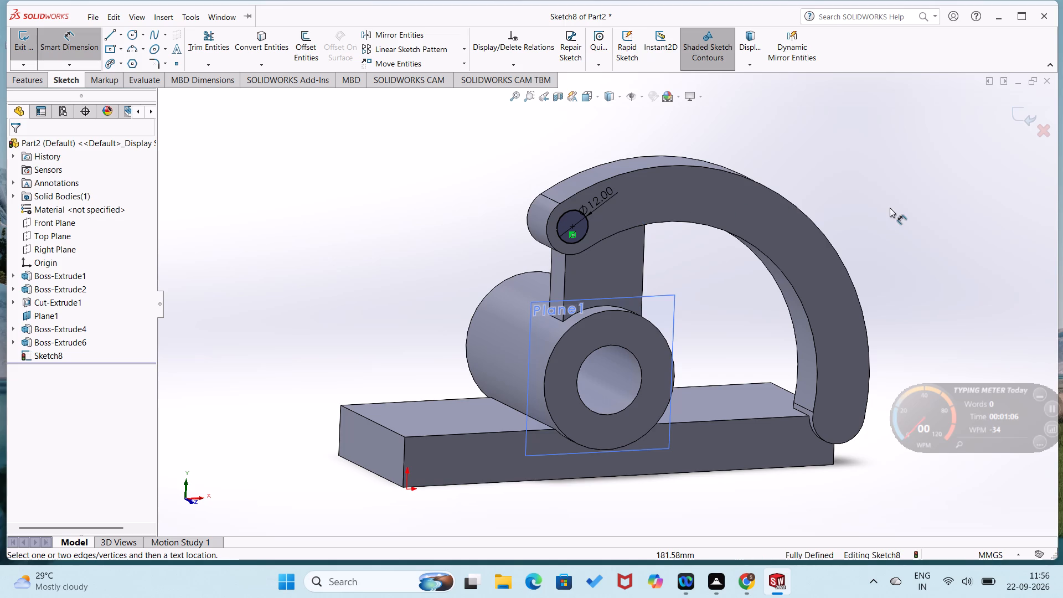
Sketch a circle of about 4.8 mm radius concentric with the curved arm's lower rounded end.
right_drag(890, 208, 834, 230)
right_drag(884, 237, 949, 248)
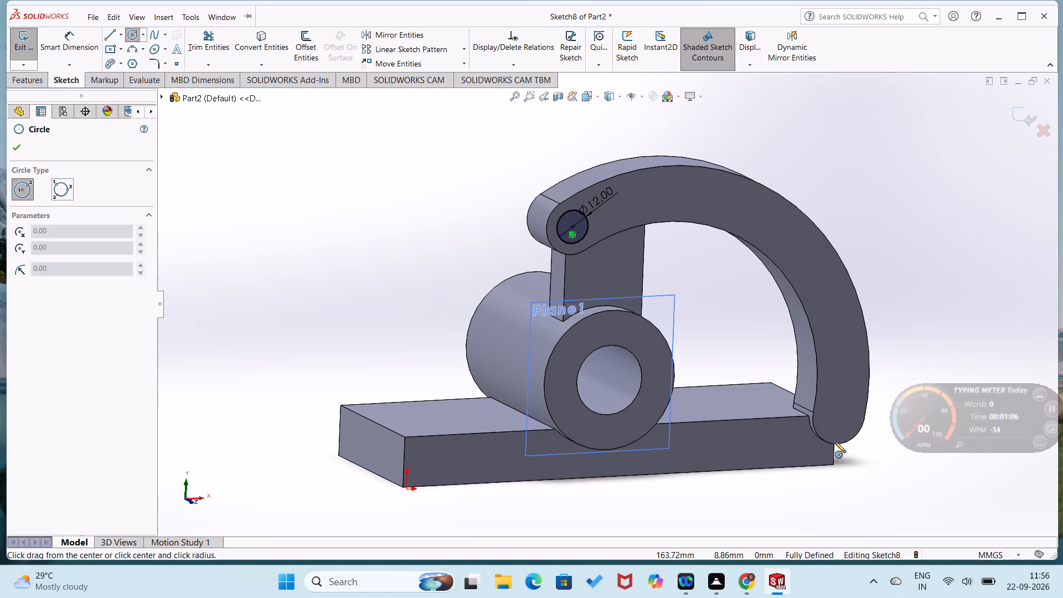
click(839, 417)
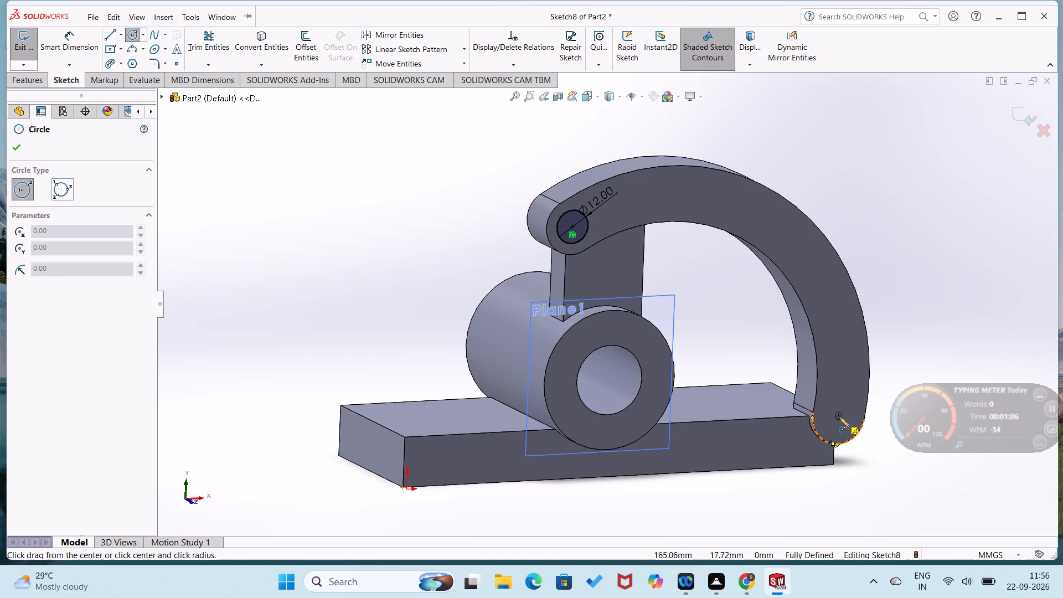
click(842, 429)
Dimension the circle at the arm's lower rounded end to a diameter of 12 mm.
right_drag(854, 395, 875, 313)
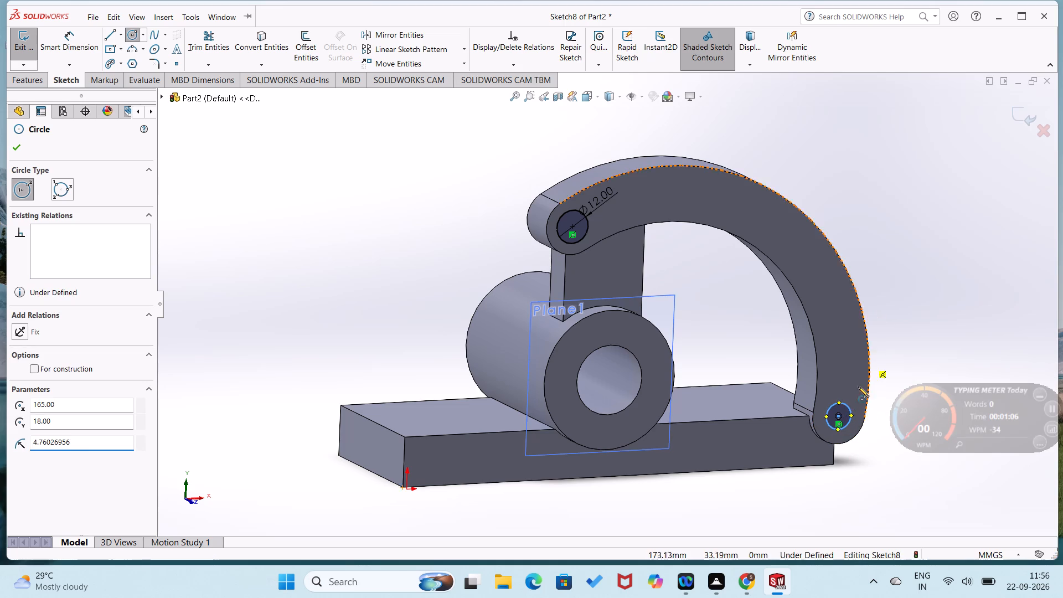
right_drag(860, 359, 851, 264)
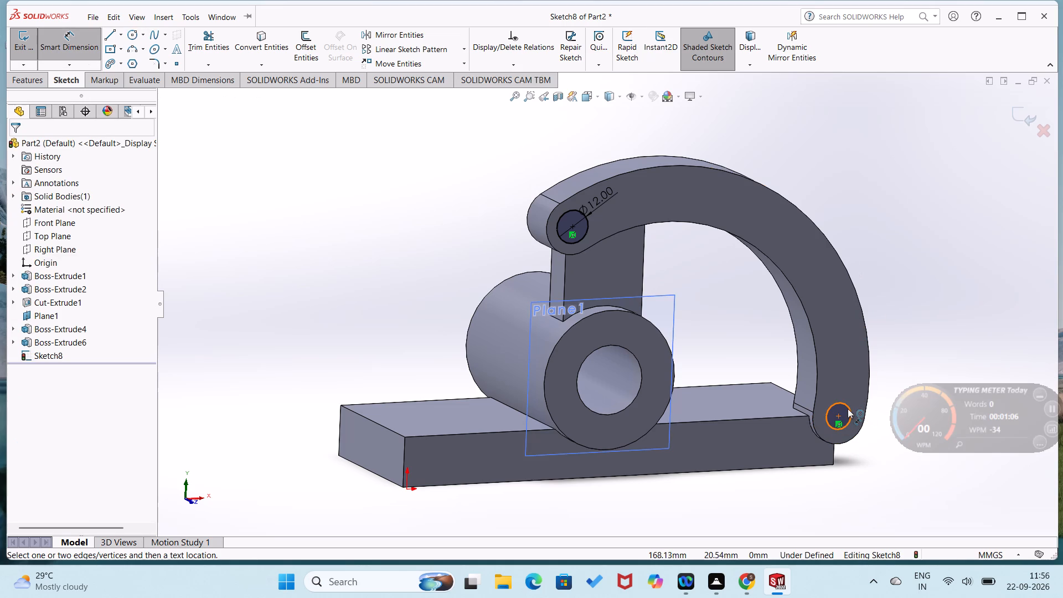
click(848, 409)
click(847, 386)
text(12)
key(Return)
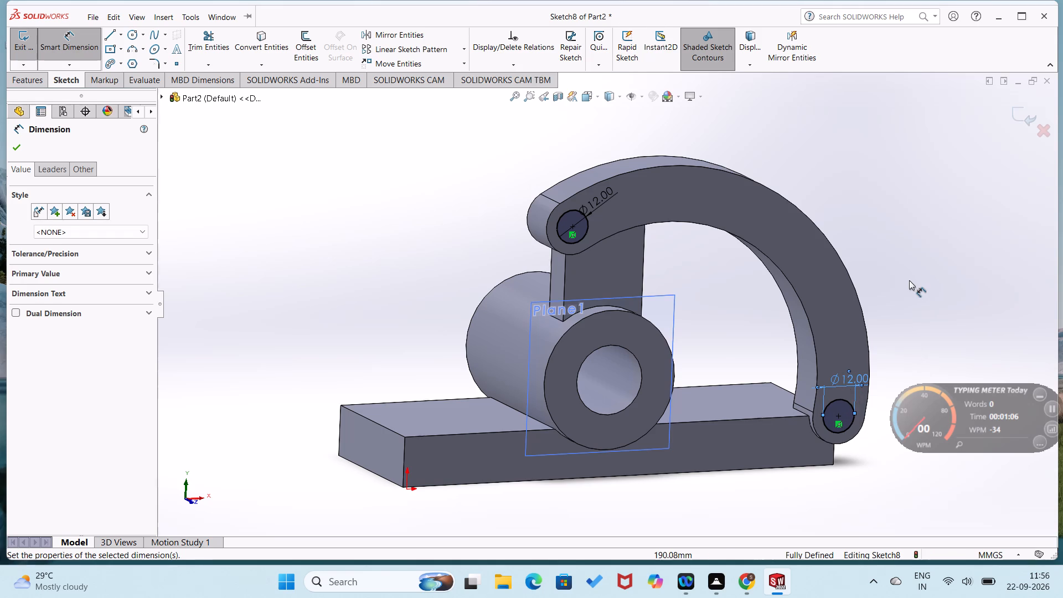
click(909, 280)
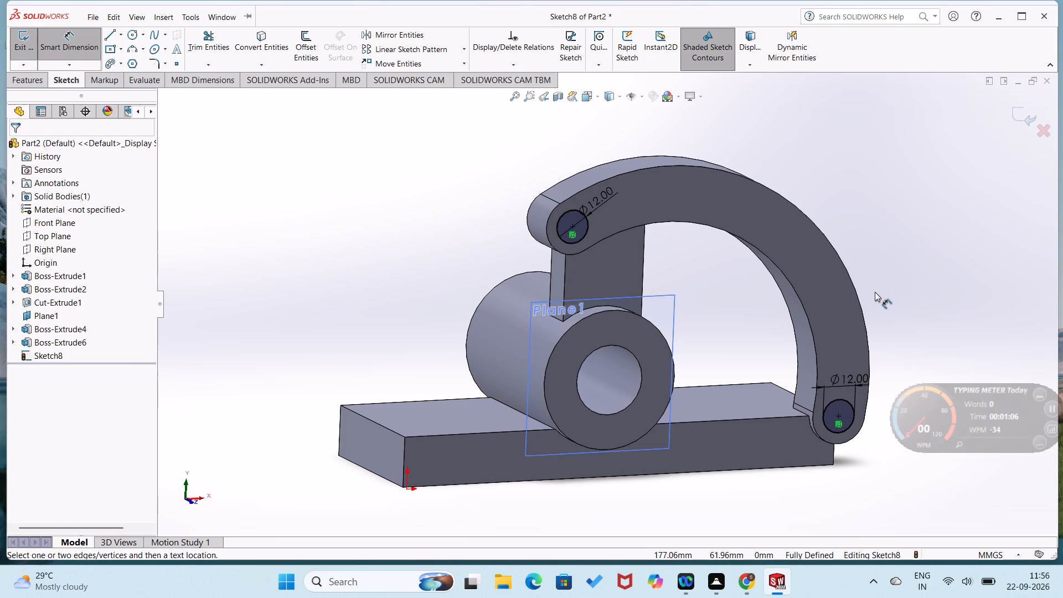
Sketch two circles of about 7.9 mm and 7.3 mm radius on the curved arm's front face, spaced between its end circles.
right_drag(951, 246, 878, 271)
right_drag(888, 264, 1021, 221)
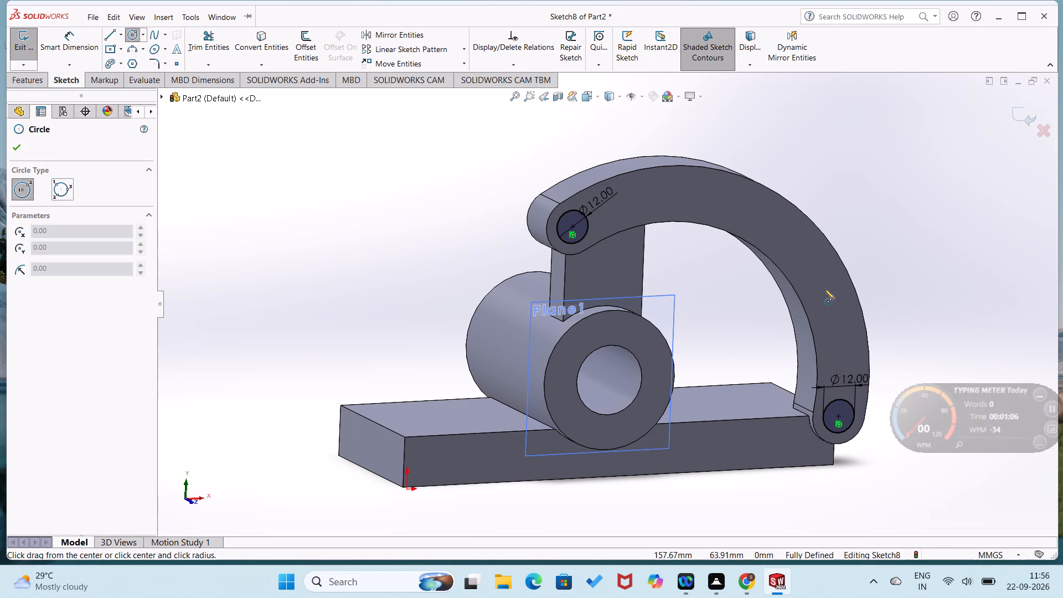
click(817, 276)
click(827, 295)
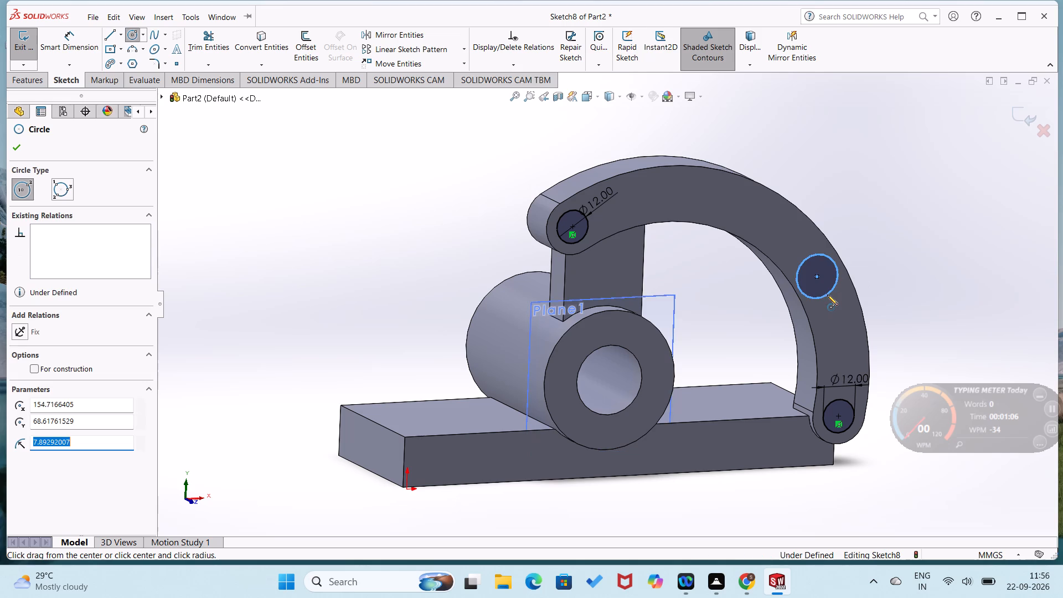
click(726, 205)
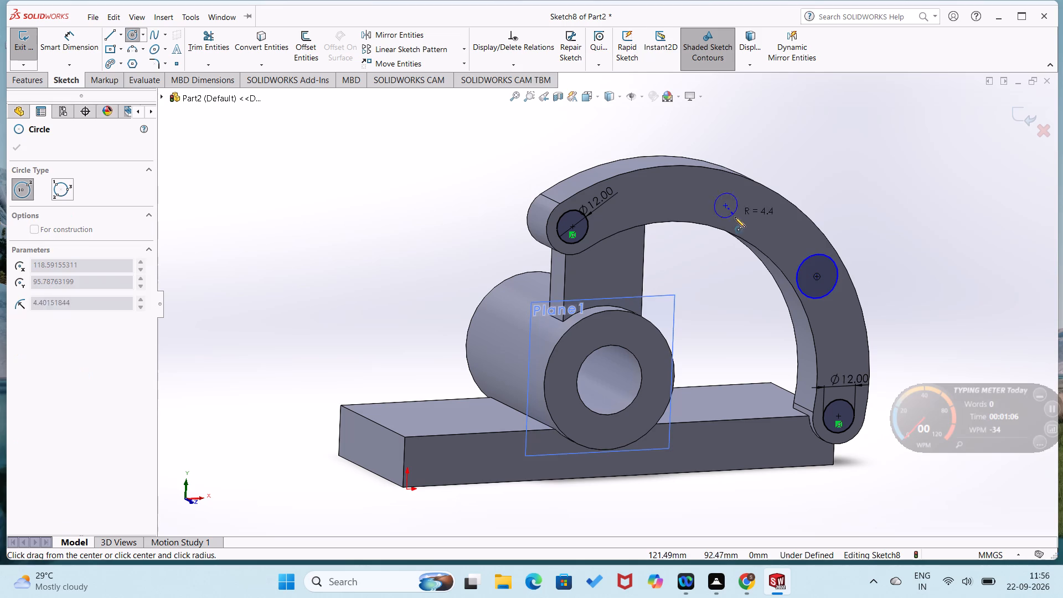
click(736, 221)
Dimension the intermediate circle nearer the arm's upper end to a diameter of 12 mm.
right_drag(750, 212, 781, 139)
click(745, 204)
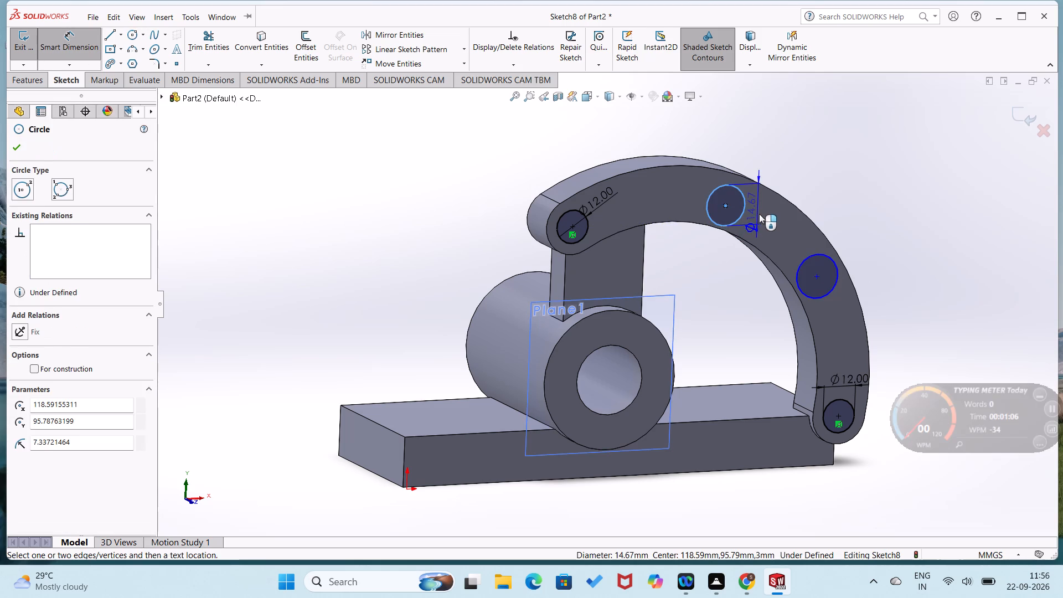
click(759, 214)
text(12)
key(Return)
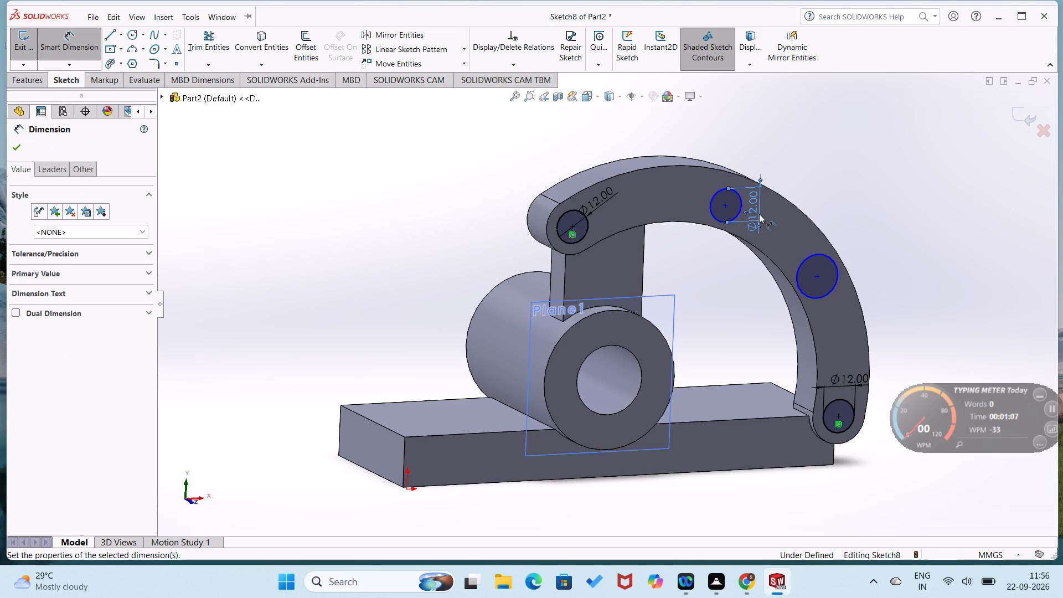
Dimension the intermediate circle nearer the arm's lower end to a diameter of 12 mm.
click(797, 267)
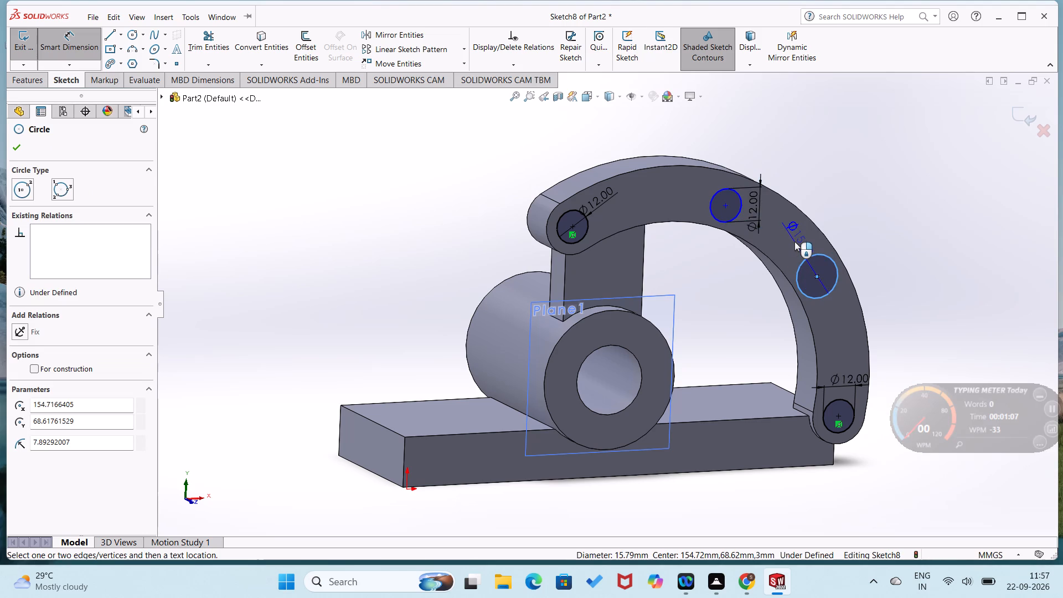
click(794, 241)
text(12)
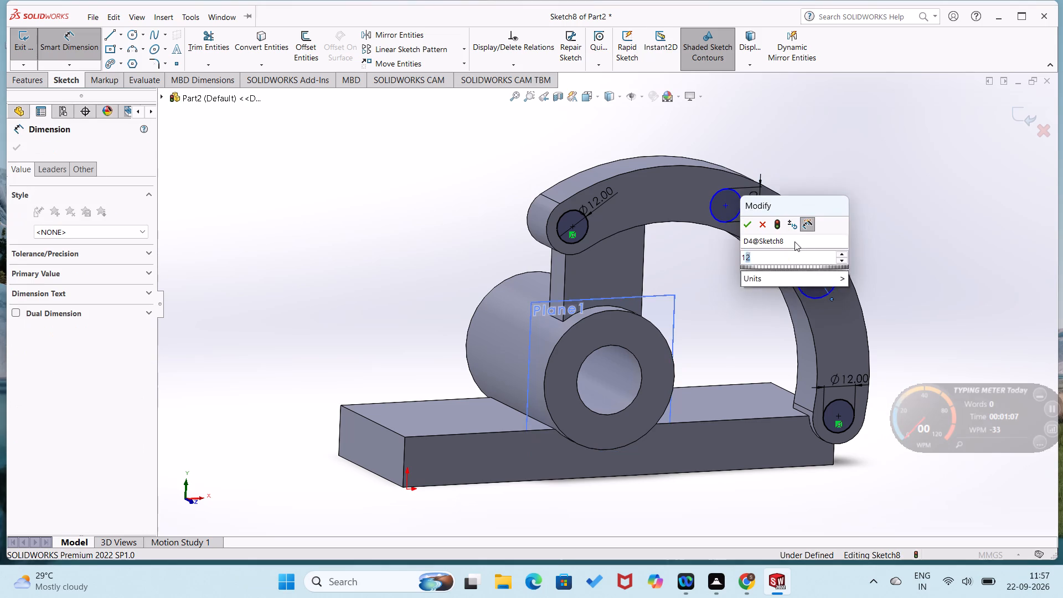
key(Return)
click(906, 191)
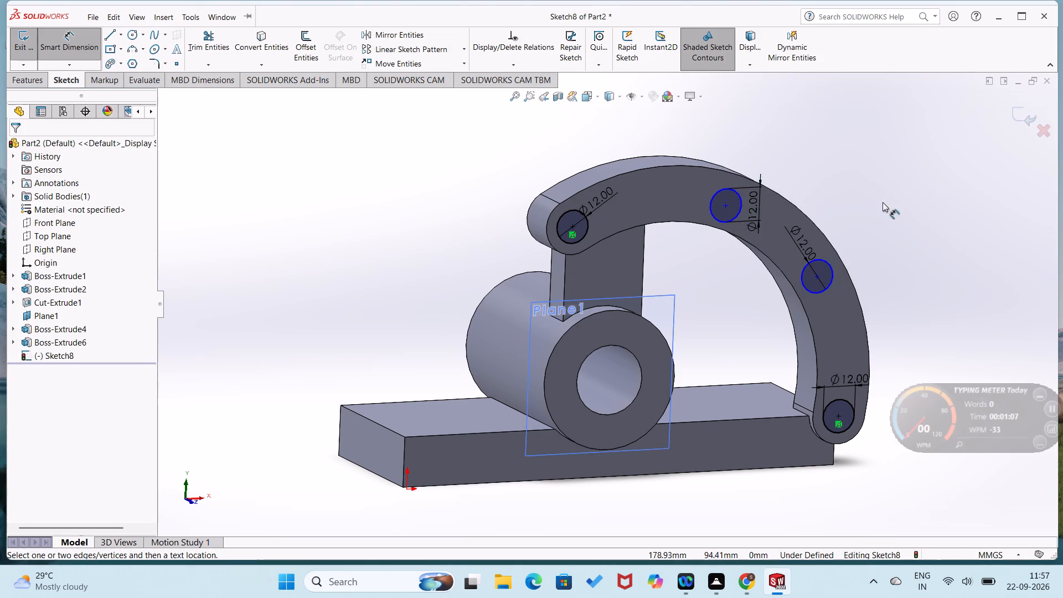
Set the horizontal distance between the centres of the upper end circle and the upper intermediate circle to 58 mm.
click(574, 227)
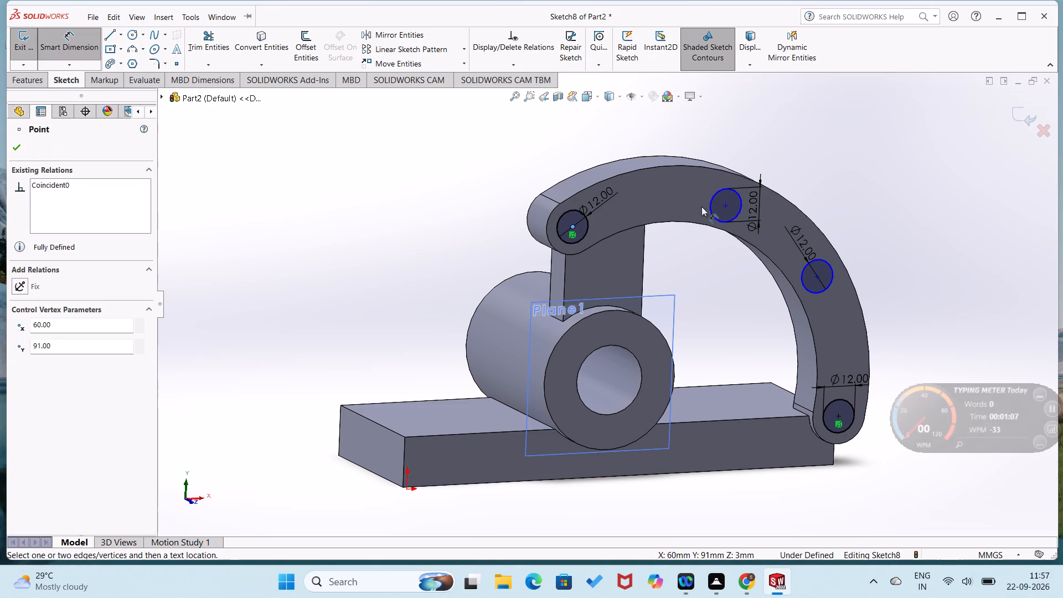
click(729, 203)
click(688, 248)
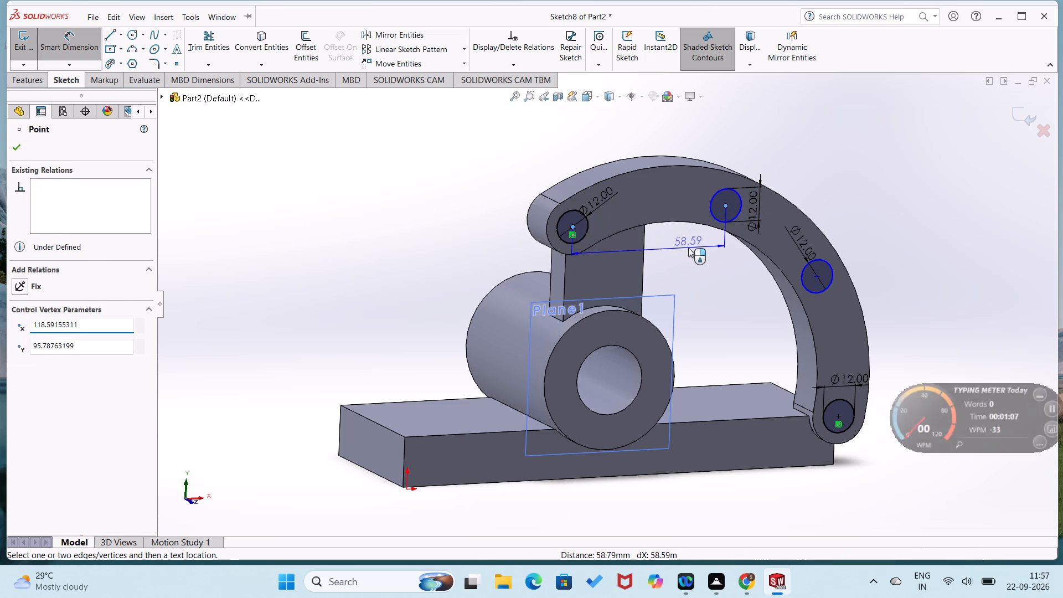
text(58)
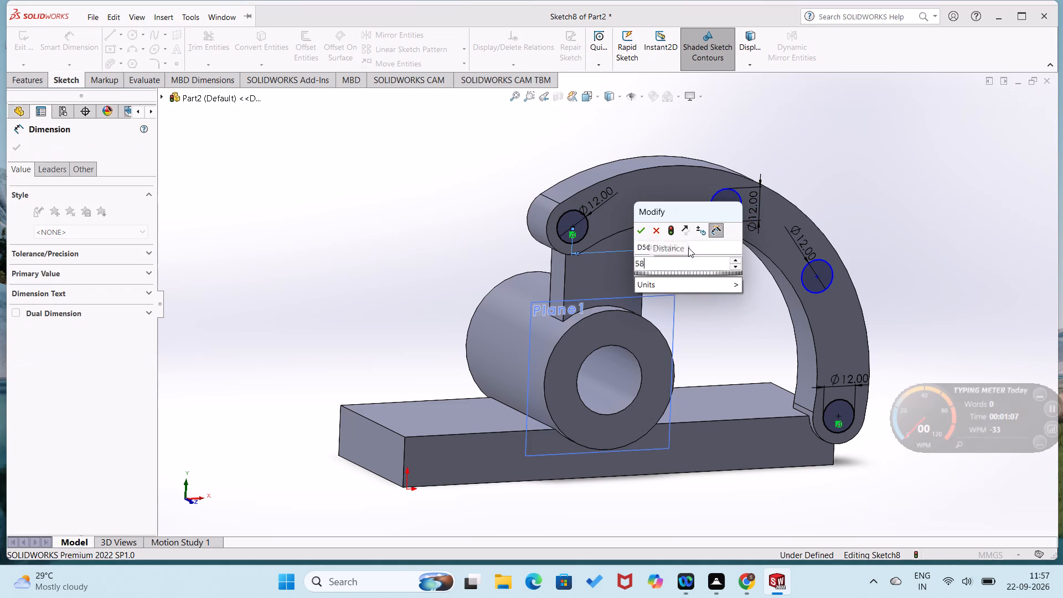
key(Return)
click(700, 269)
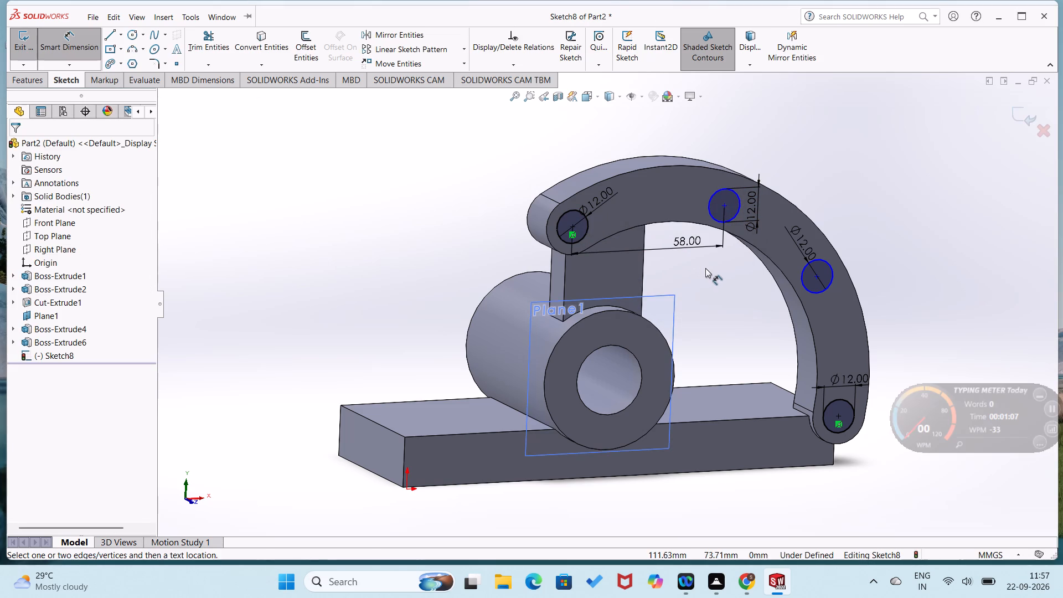
Dimension the height of the upper intermediate circle's centre above the base's top front edge, keeping its drawn value.
click(747, 417)
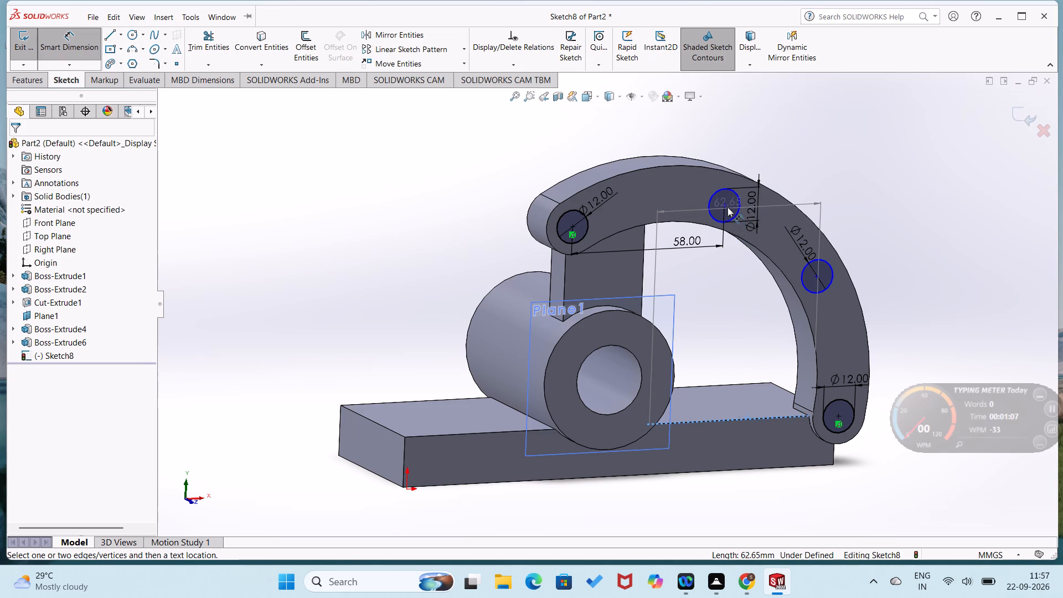
click(725, 204)
click(731, 270)
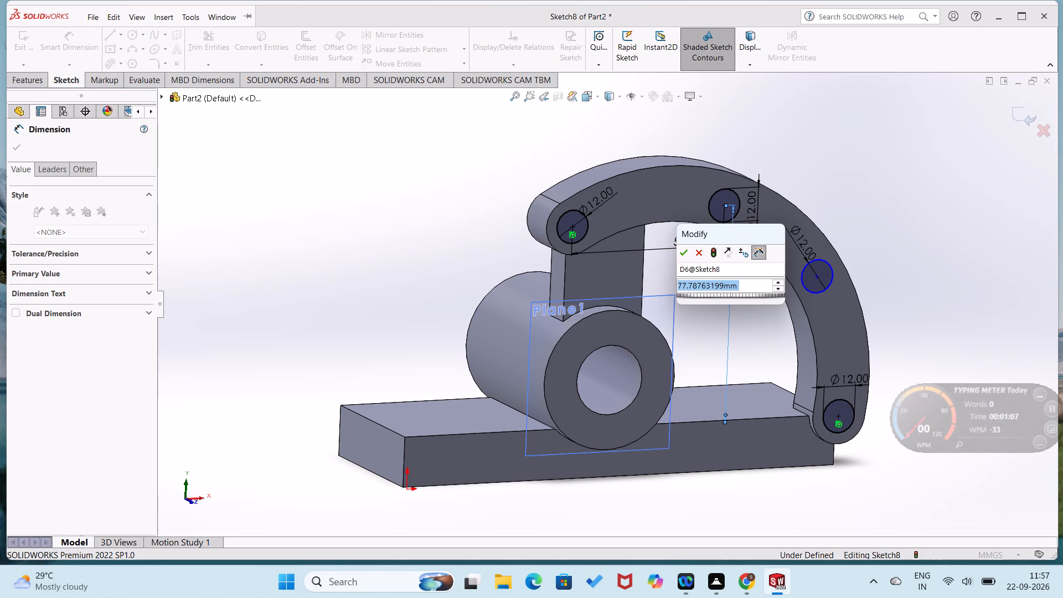
click(682, 256)
click(756, 317)
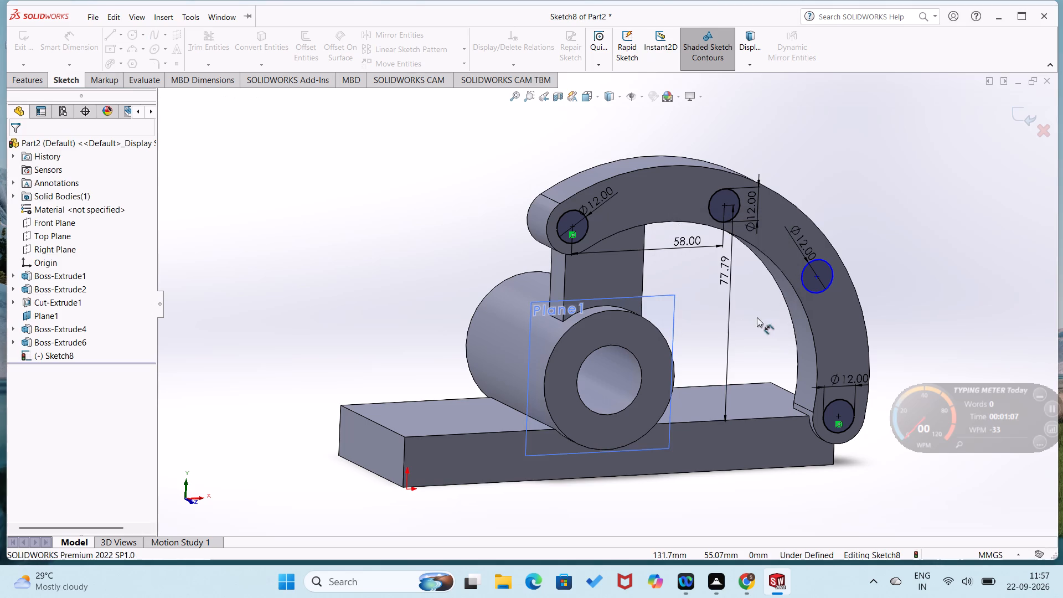
Dimension the height of the lower intermediate circle's centre above the base's top front edge, keeping its drawn value.
click(791, 415)
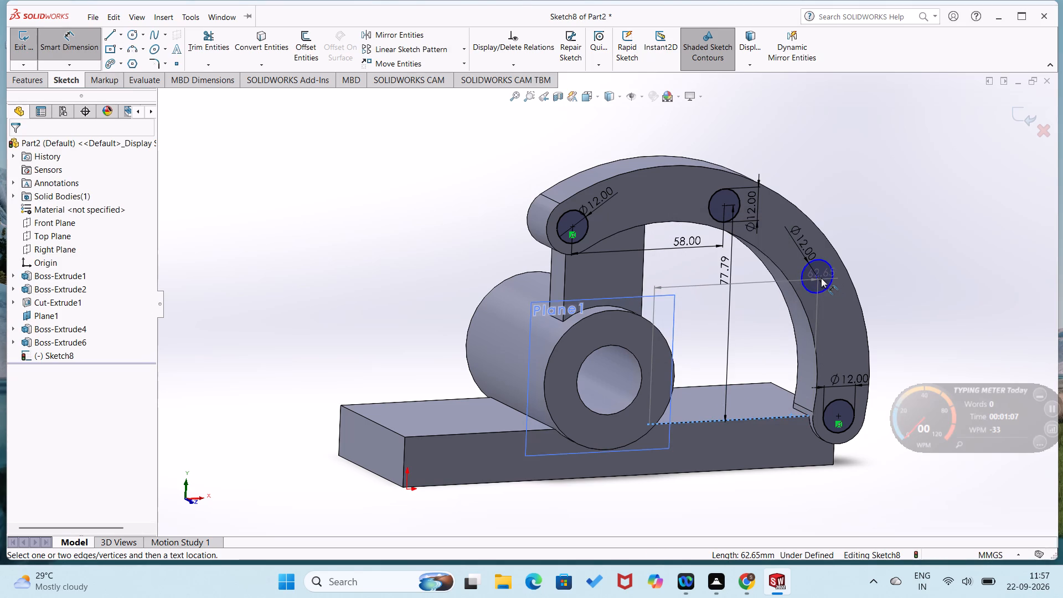
click(817, 275)
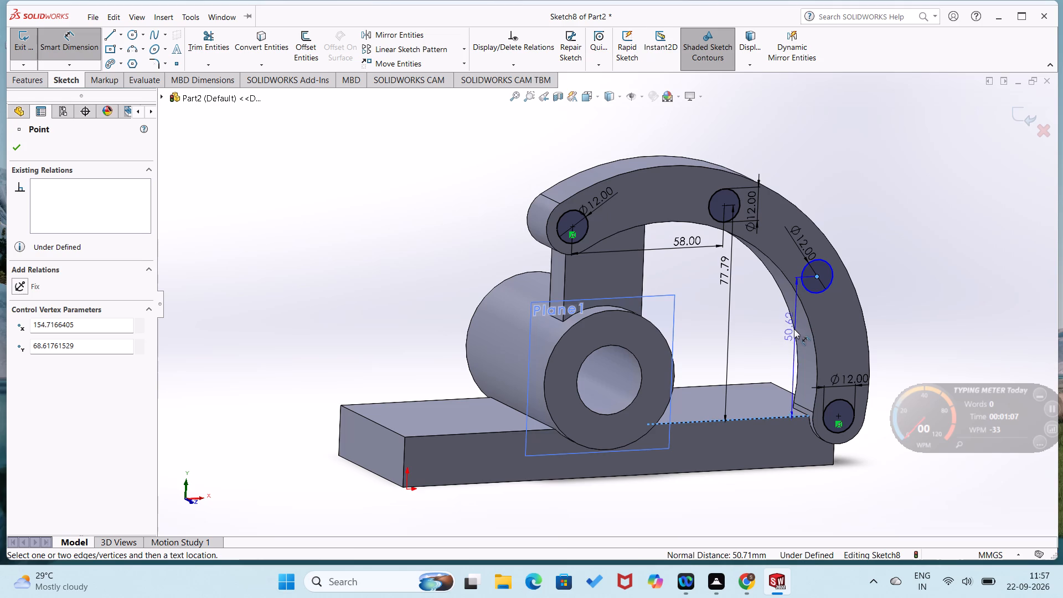
click(793, 329)
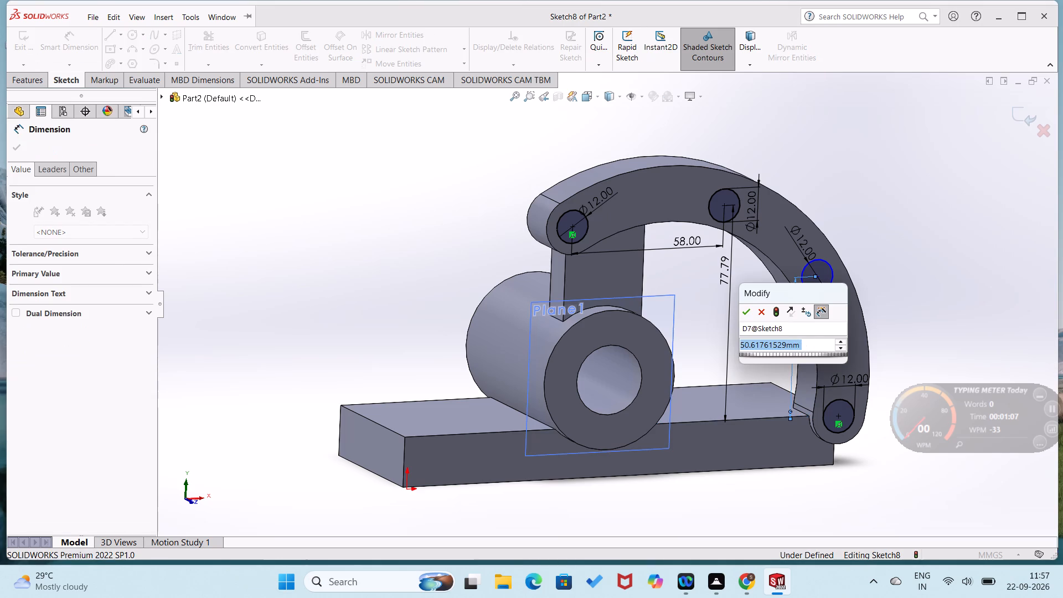
click(748, 312)
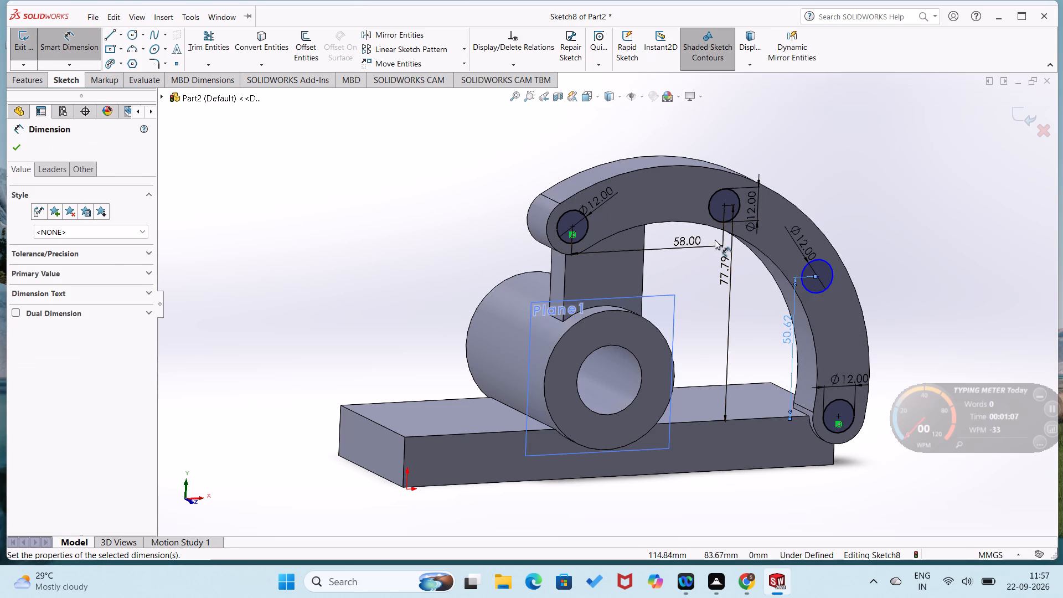
Dimension the horizontal distance from the upper end circle's centre to the lower intermediate circle's centre, keeping its drawn value.
click(572, 225)
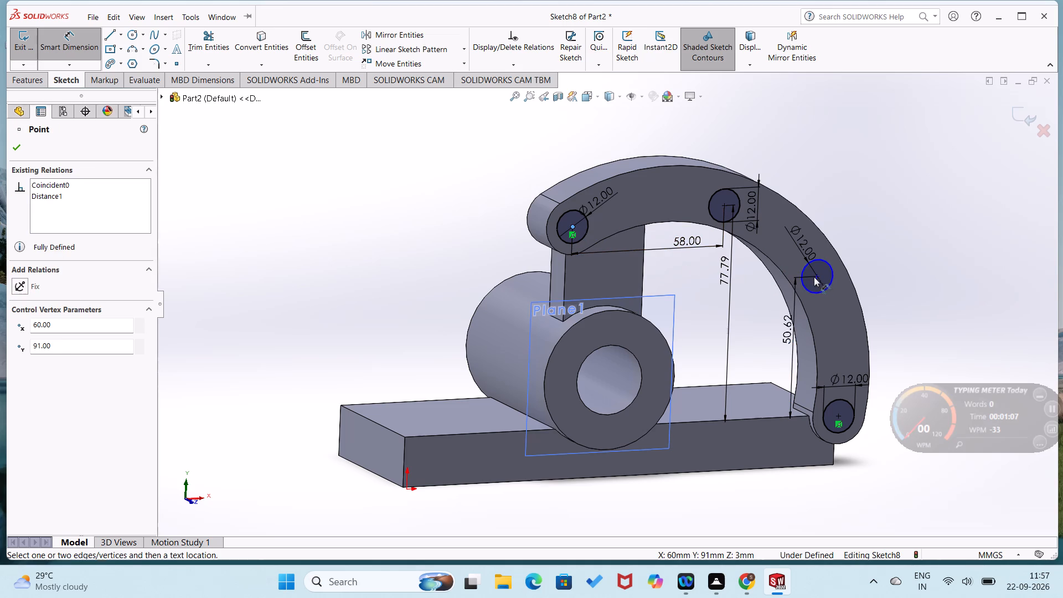
click(818, 277)
click(758, 326)
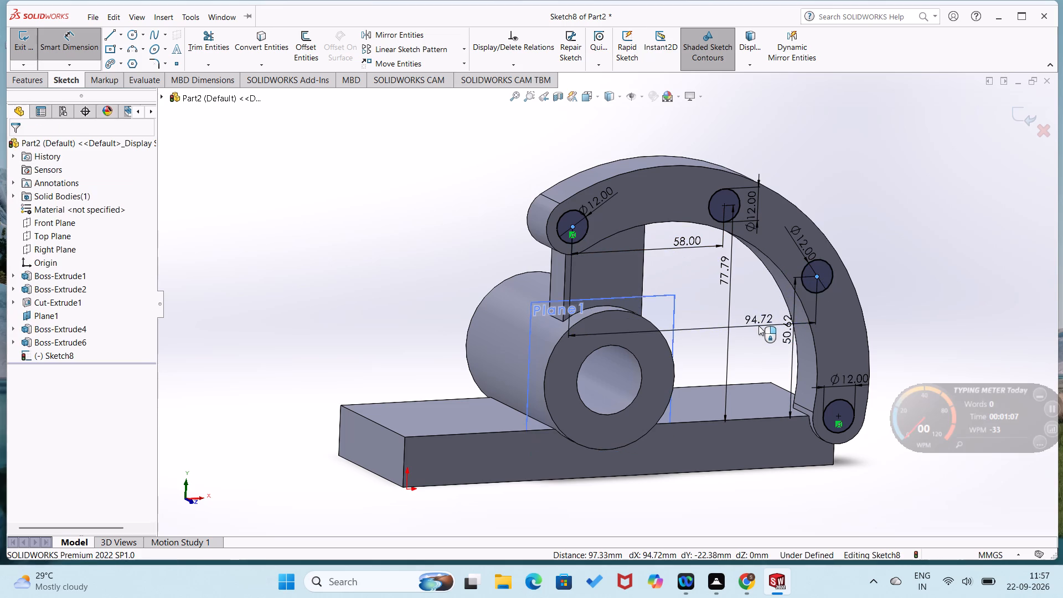
click(714, 312)
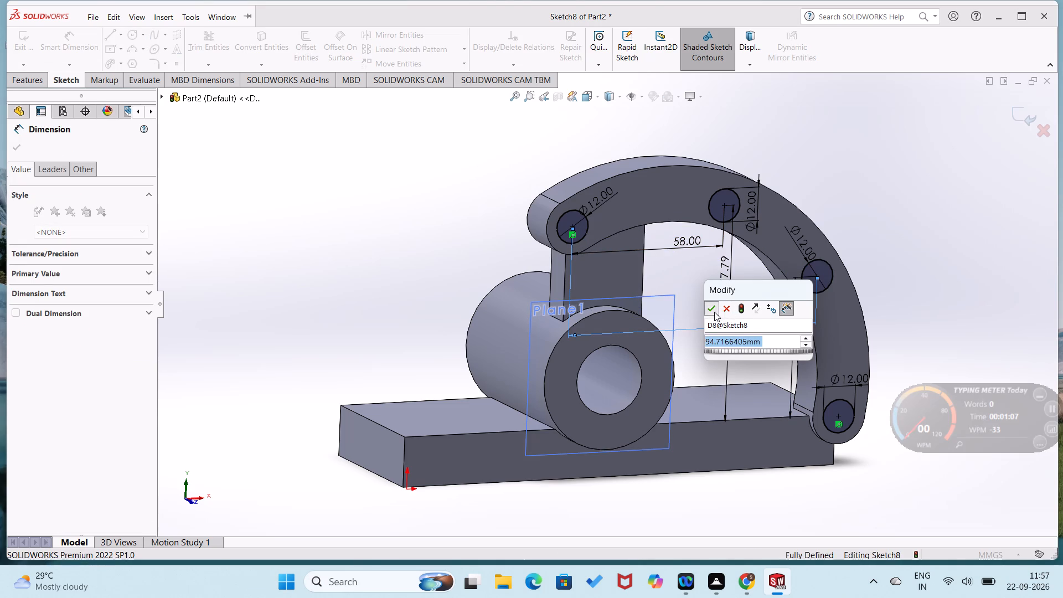
click(469, 253)
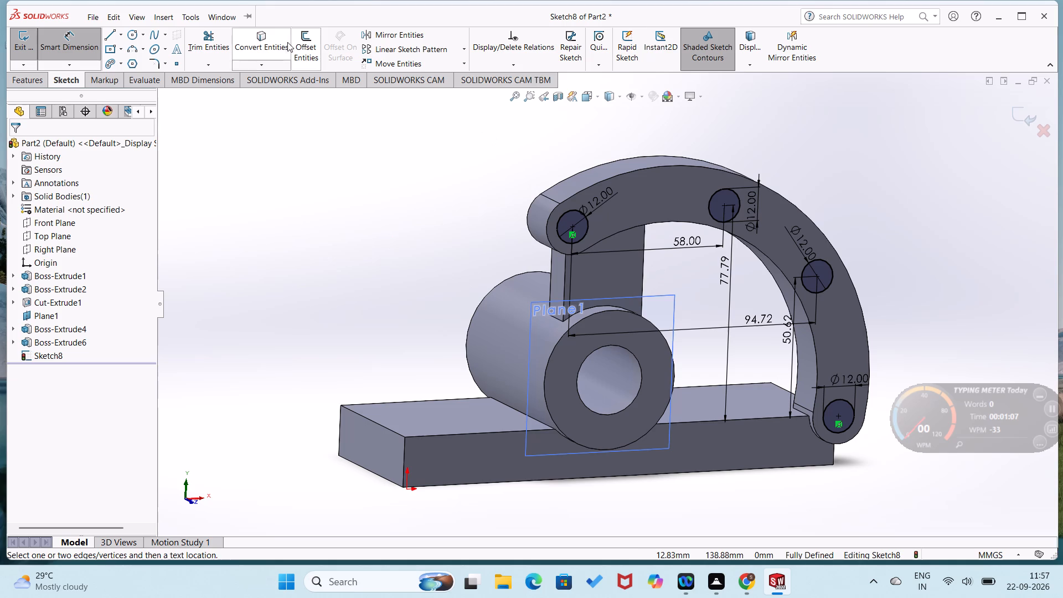
Extrude-cut the four arm circles with a blind depth of 17 mm.
click(38, 83)
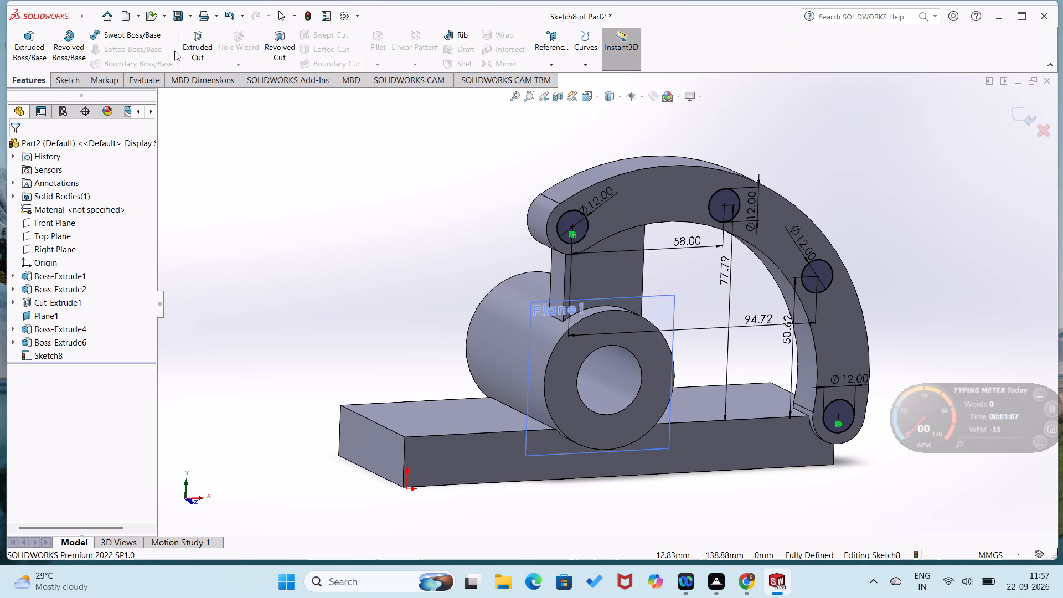
click(187, 45)
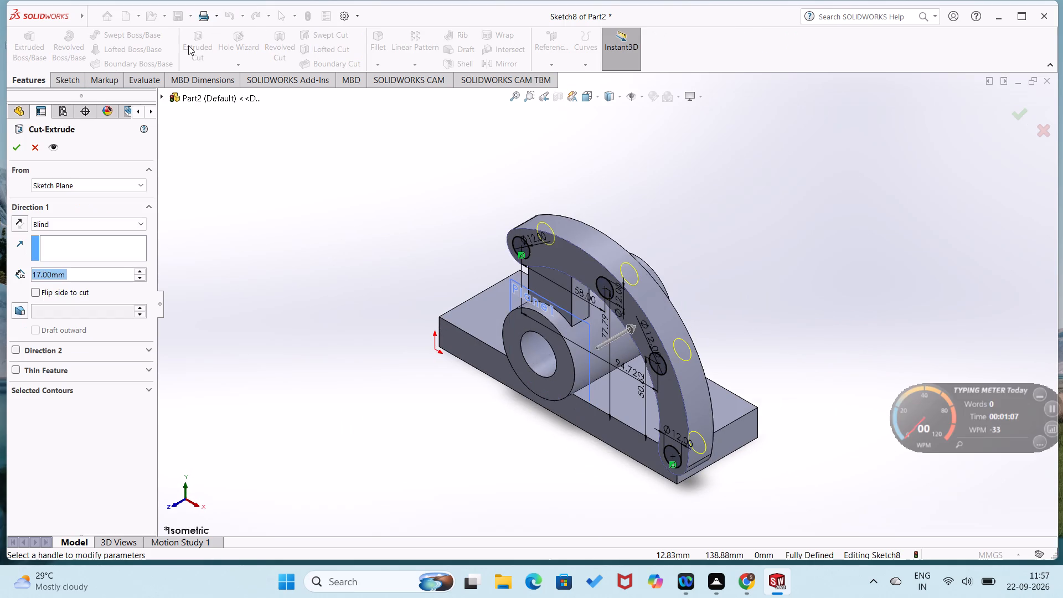
click(12, 150)
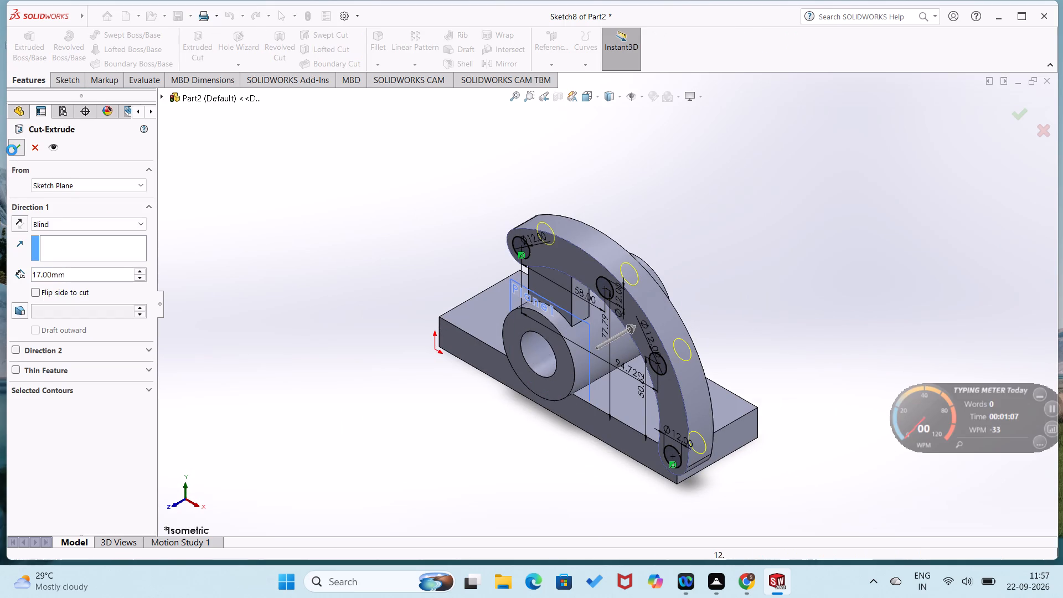
click(213, 219)
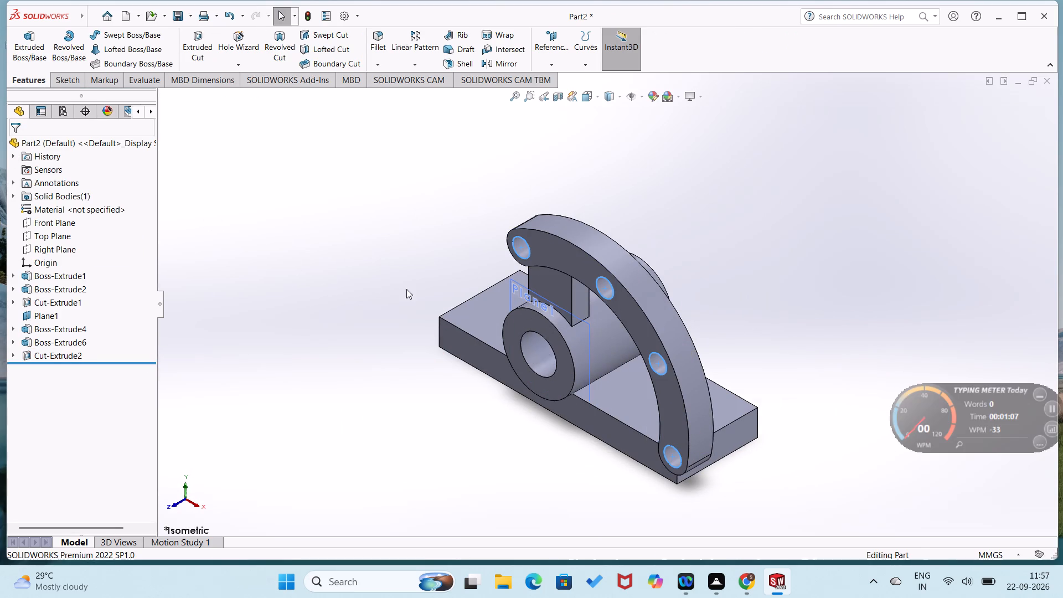
On the base's top face, sketch two horizontally aligned circles of about 8.5 mm and 9.3 mm radius, one on each side of the cylinder.
right_click(479, 308)
click(504, 293)
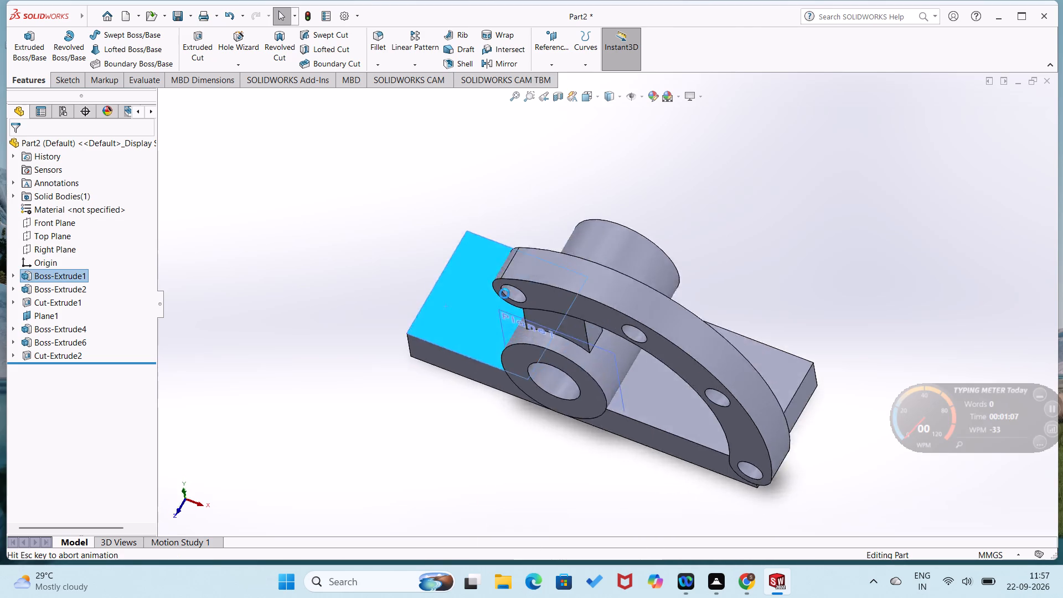
click(277, 308)
right_drag(330, 302, 489, 264)
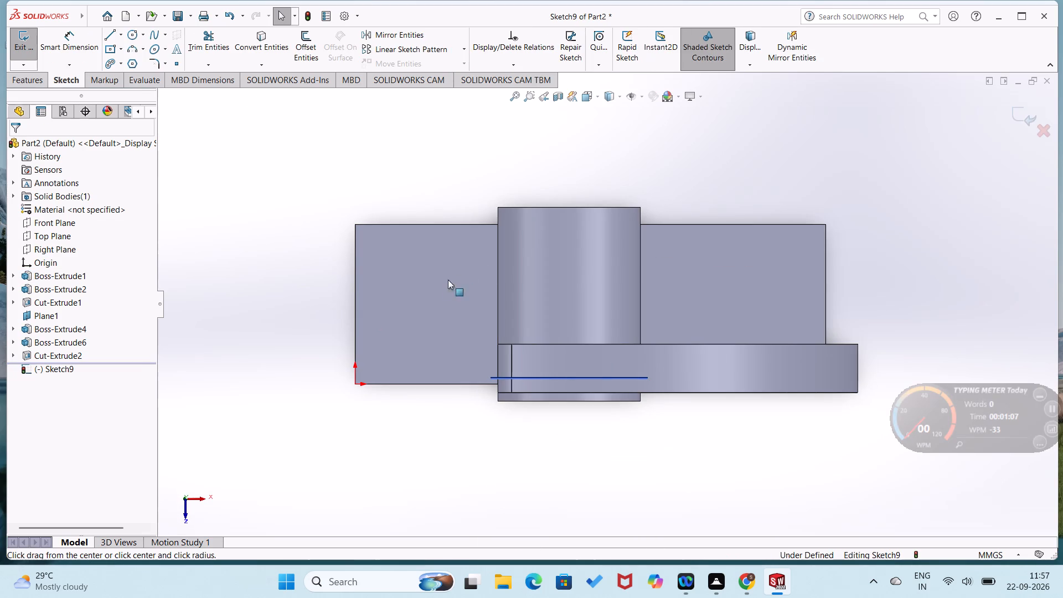
click(428, 297)
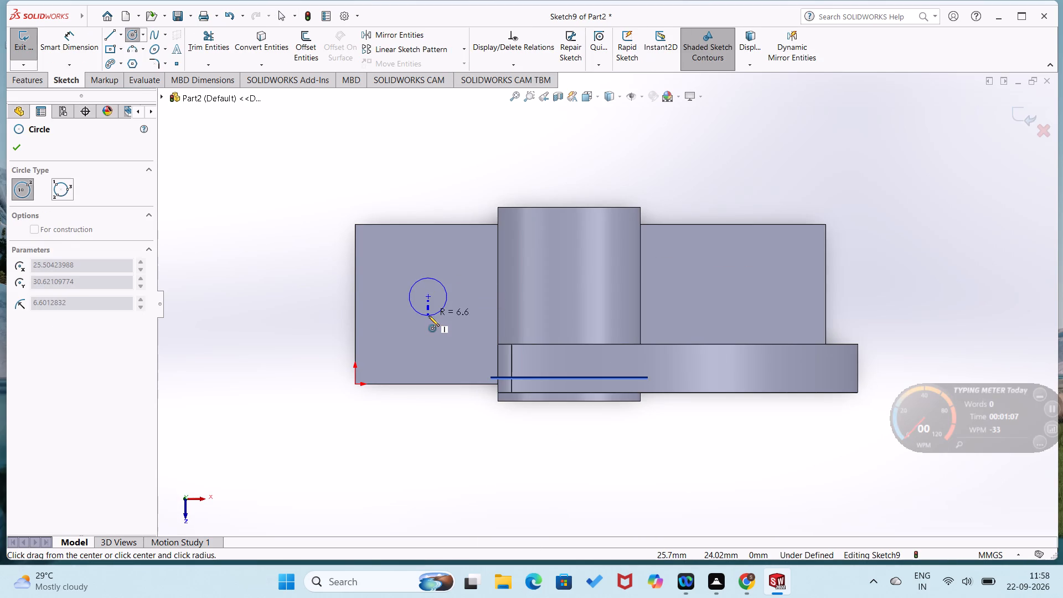
click(431, 321)
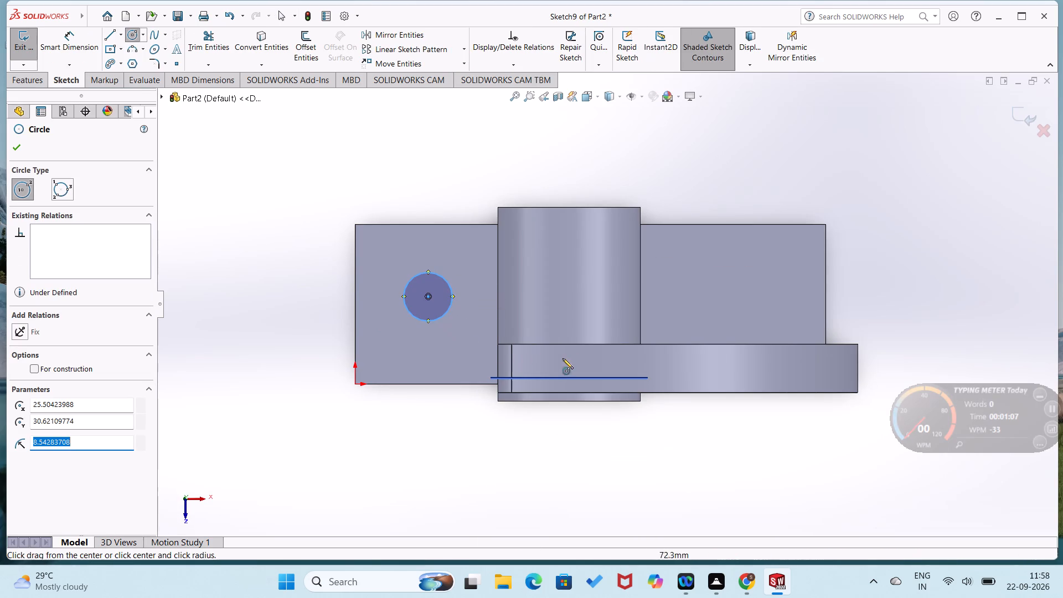
click(741, 295)
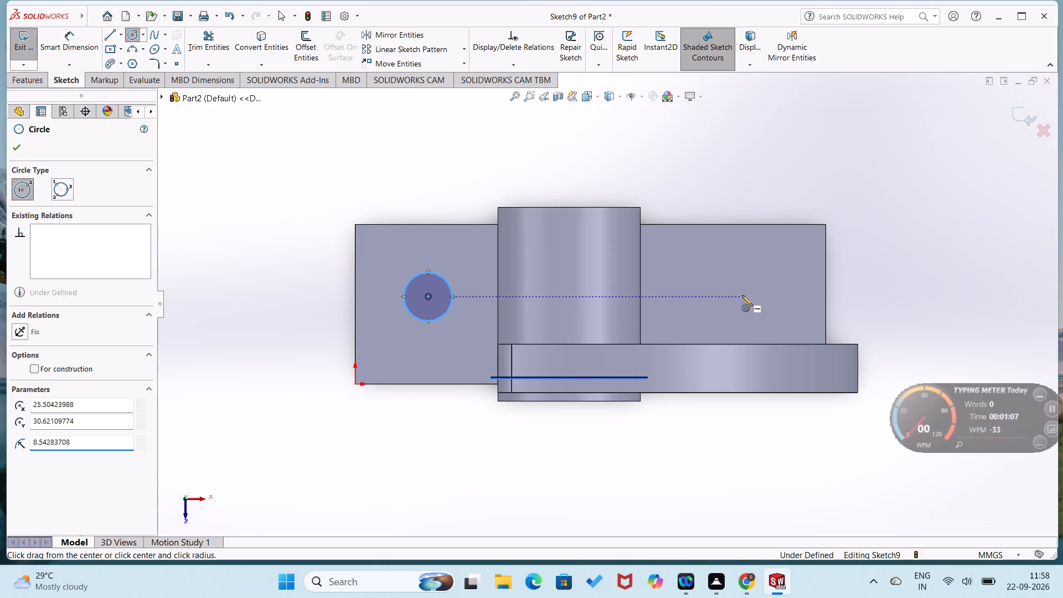
click(749, 322)
Dimension the base circle farther from the origin to a diameter of 16 mm.
right_drag(771, 307, 812, 198)
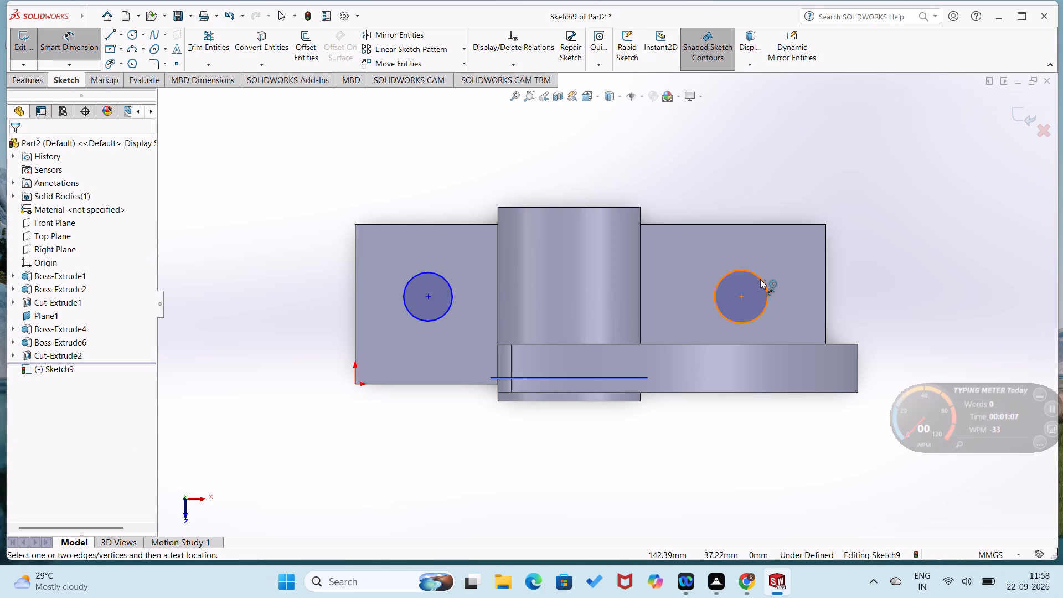
click(763, 280)
click(787, 292)
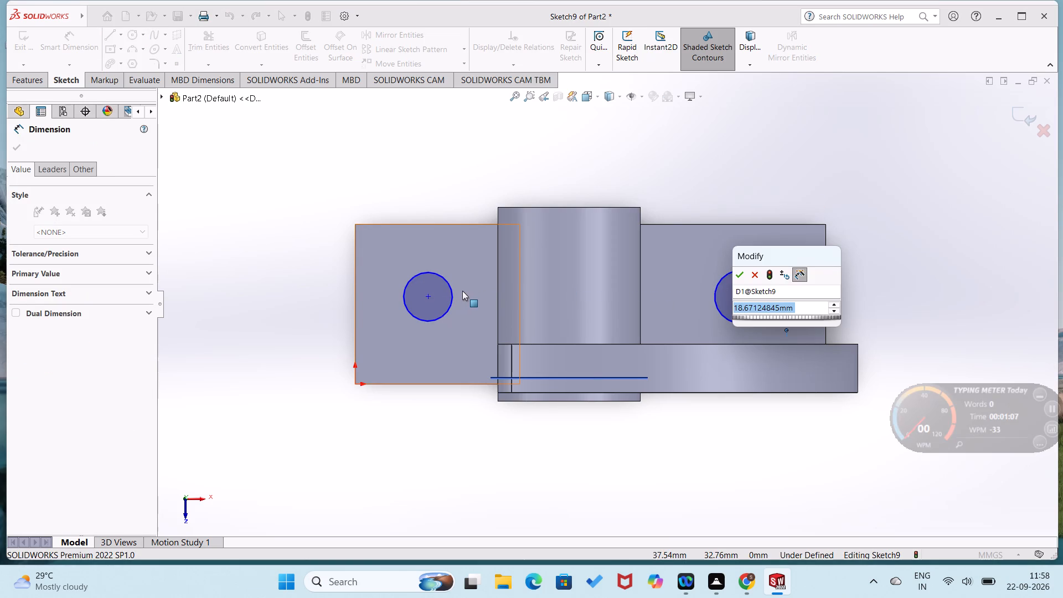
text(16)
key(Return)
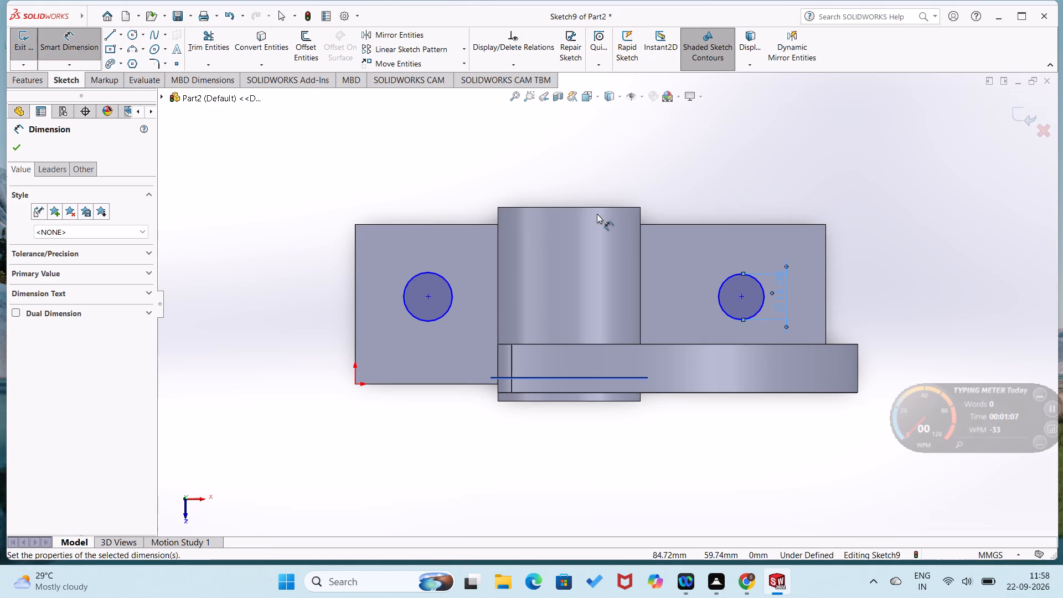
Dimension the base circle nearer the origin to a diameter of 16 mm.
click(419, 274)
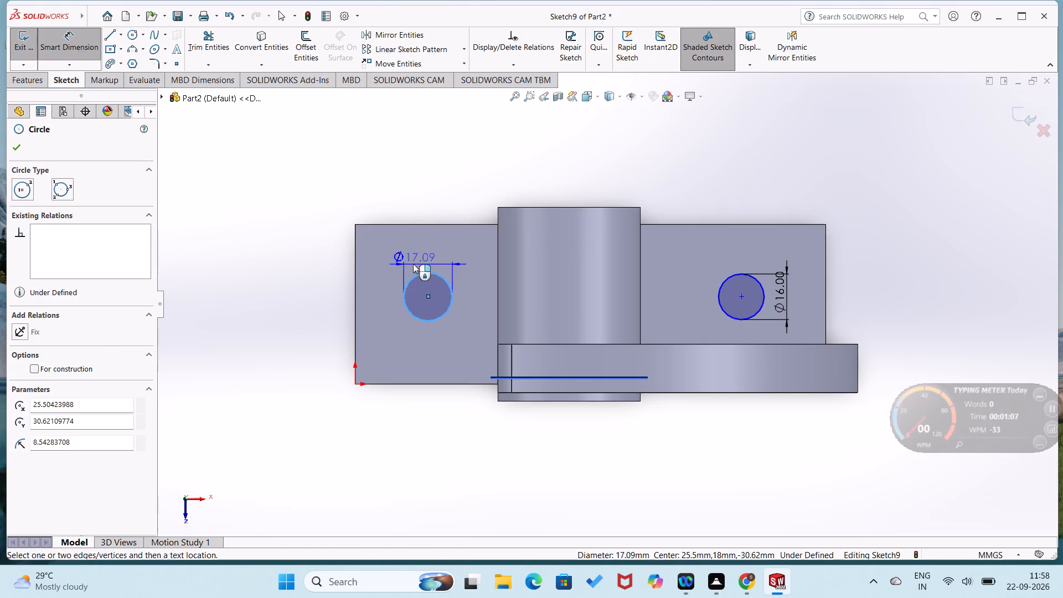
click(413, 264)
text(16)
key(Return)
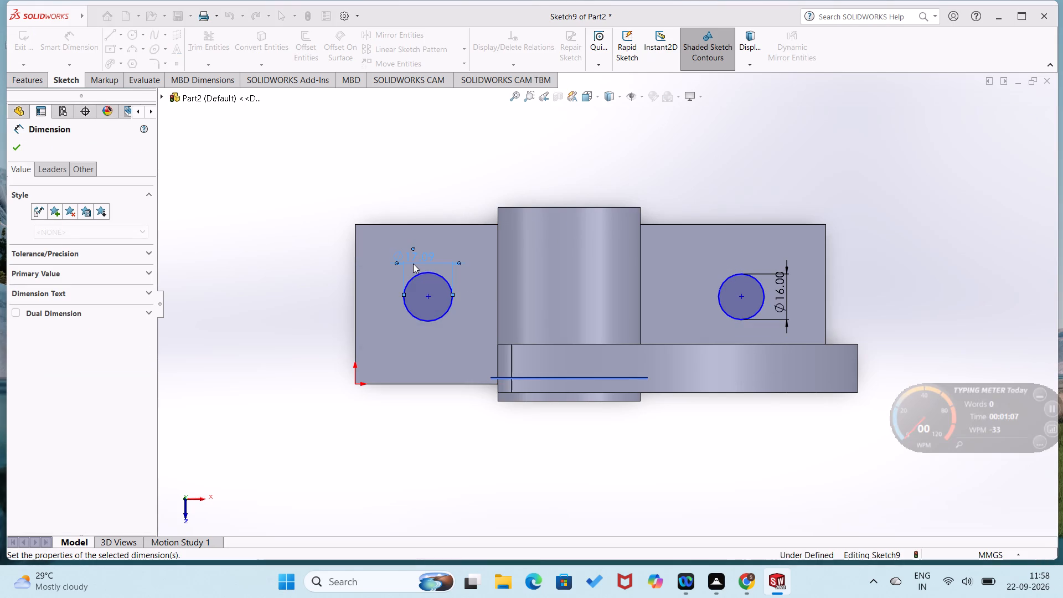
click(314, 255)
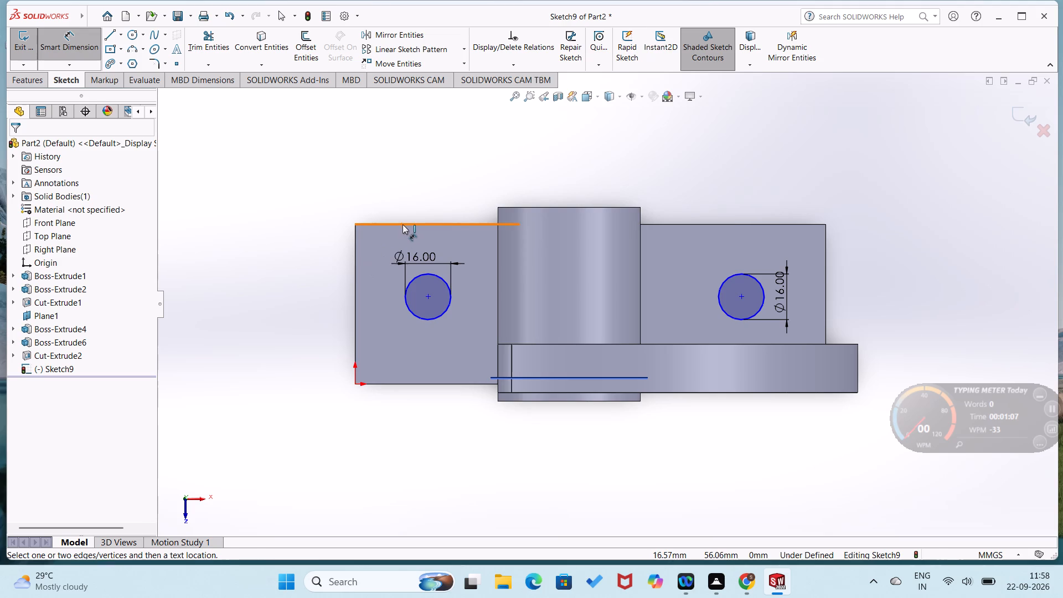
Locate the centre of the circle nearer the origin 25 mm from the base's rear long edge and 25 mm from its adjacent short edge.
click(403, 224)
click(428, 297)
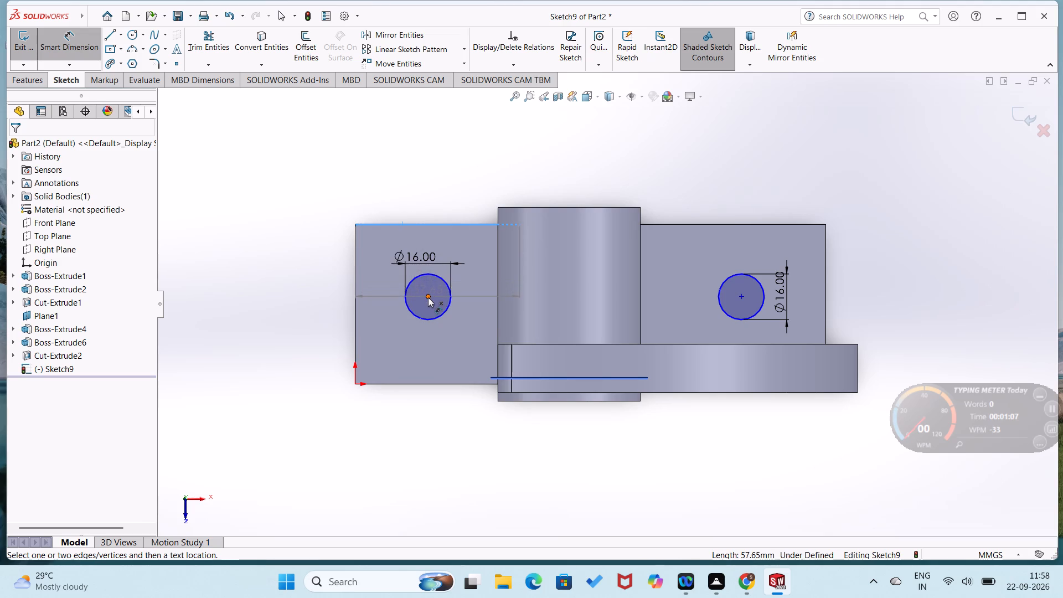
click(390, 280)
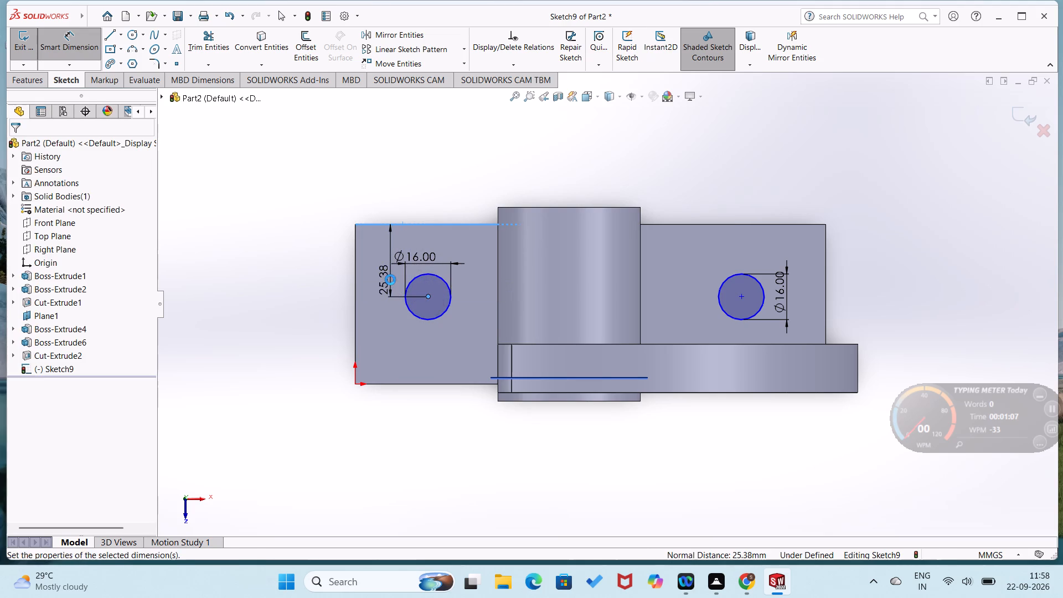
text(25)
key(Return)
click(304, 297)
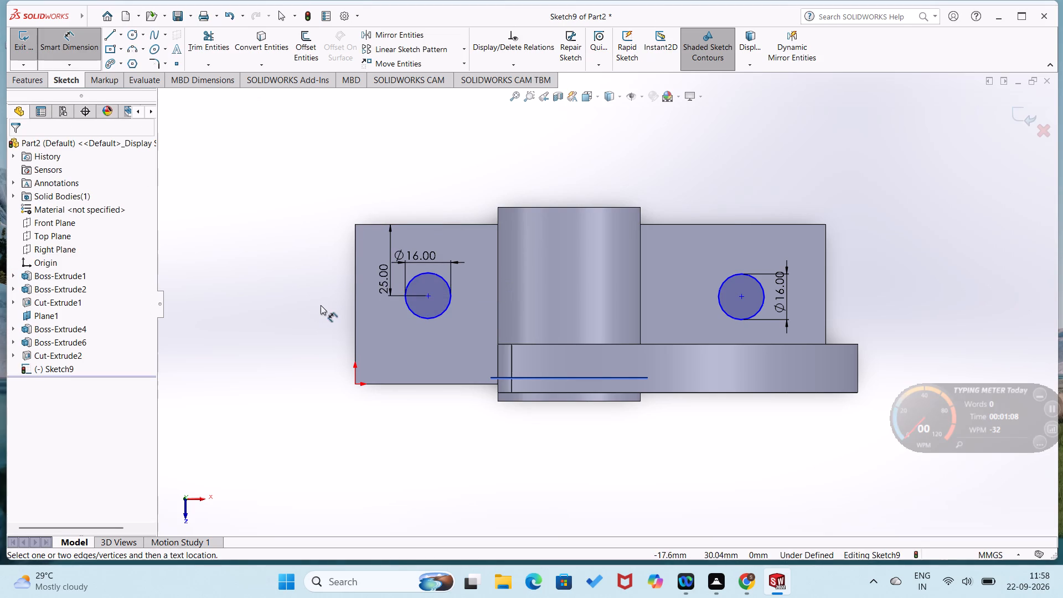
click(356, 317)
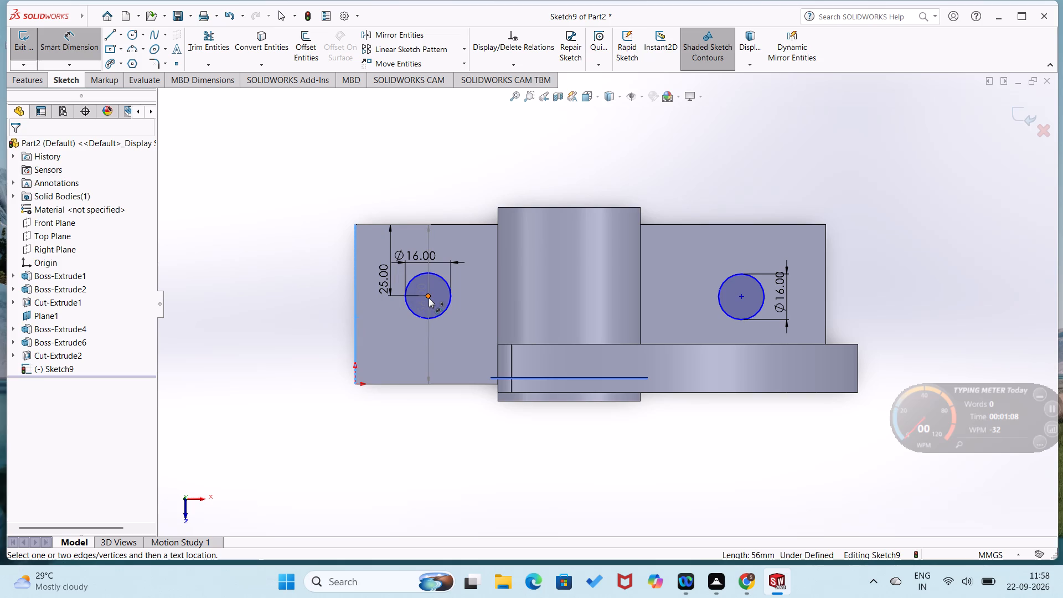
click(429, 298)
click(418, 332)
text(25)
key(Return)
click(213, 274)
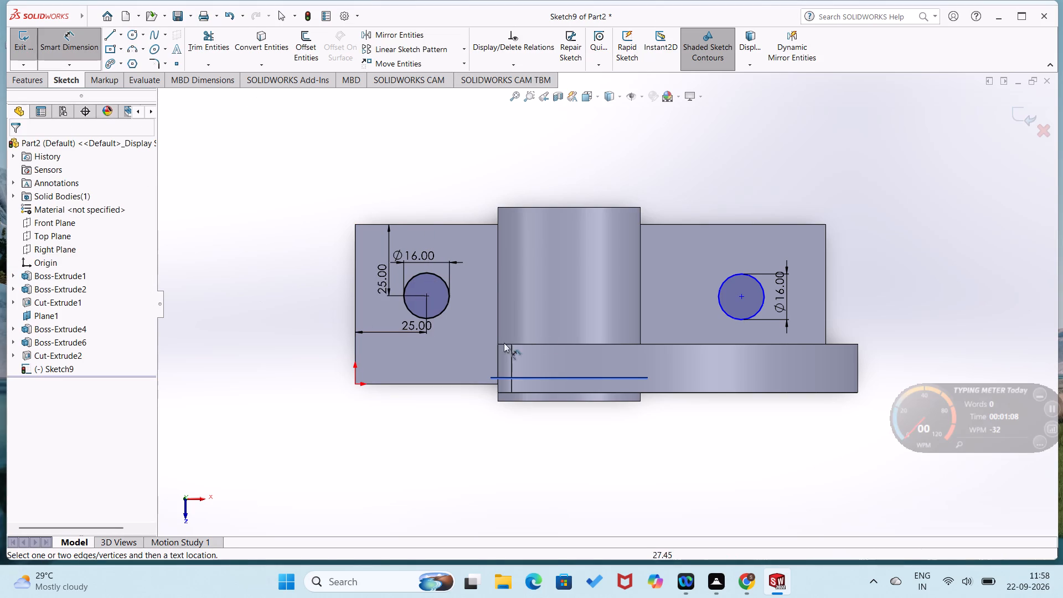
Locate the other base circle's centre 25 mm from the base's rear long edge and 25 mm from the short edge nearest it.
click(742, 295)
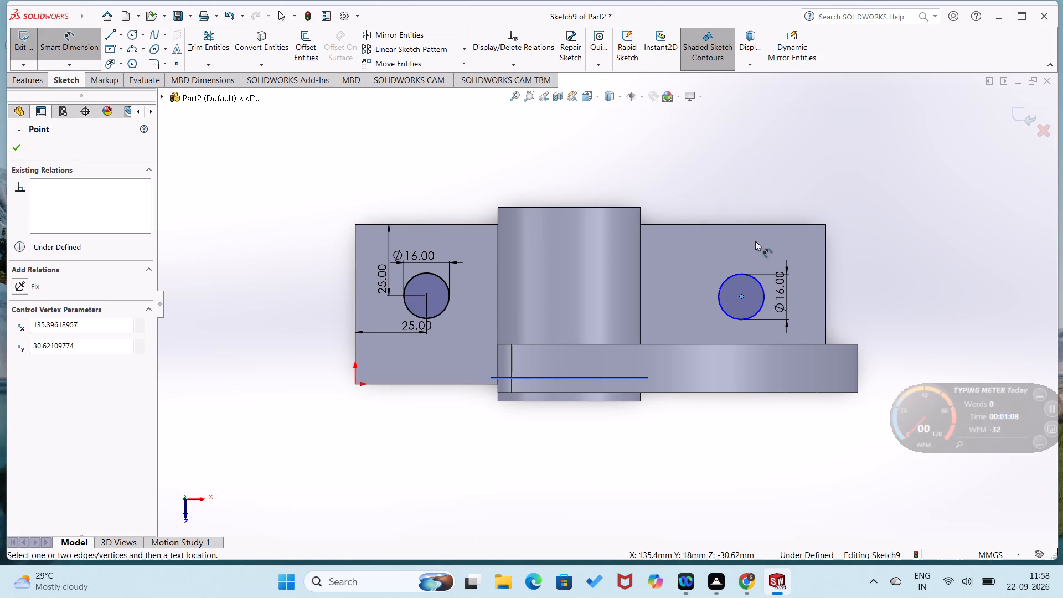
click(752, 224)
click(719, 265)
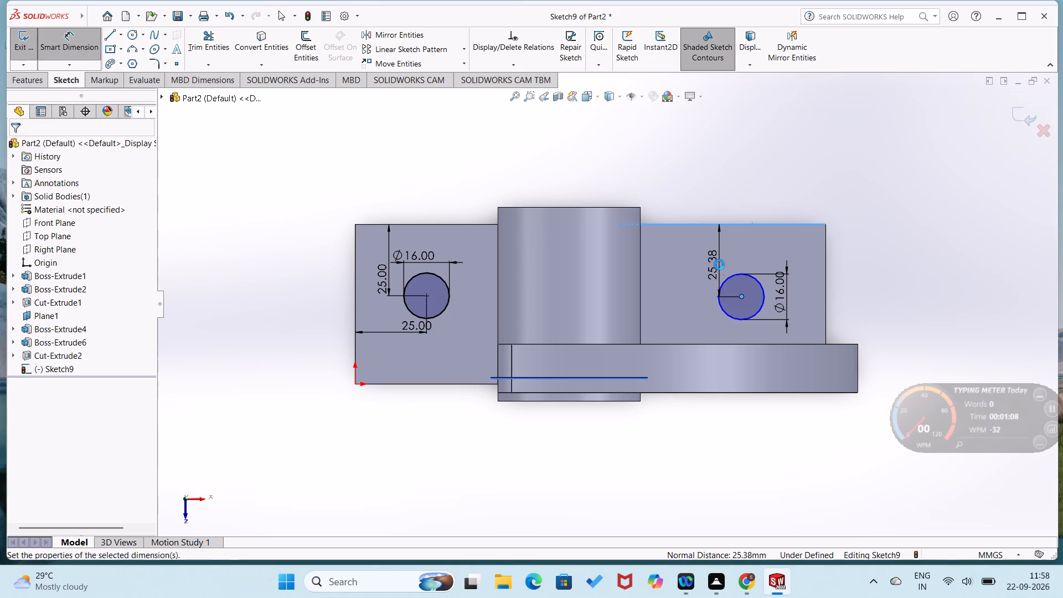
text(25)
key(Return)
click(833, 192)
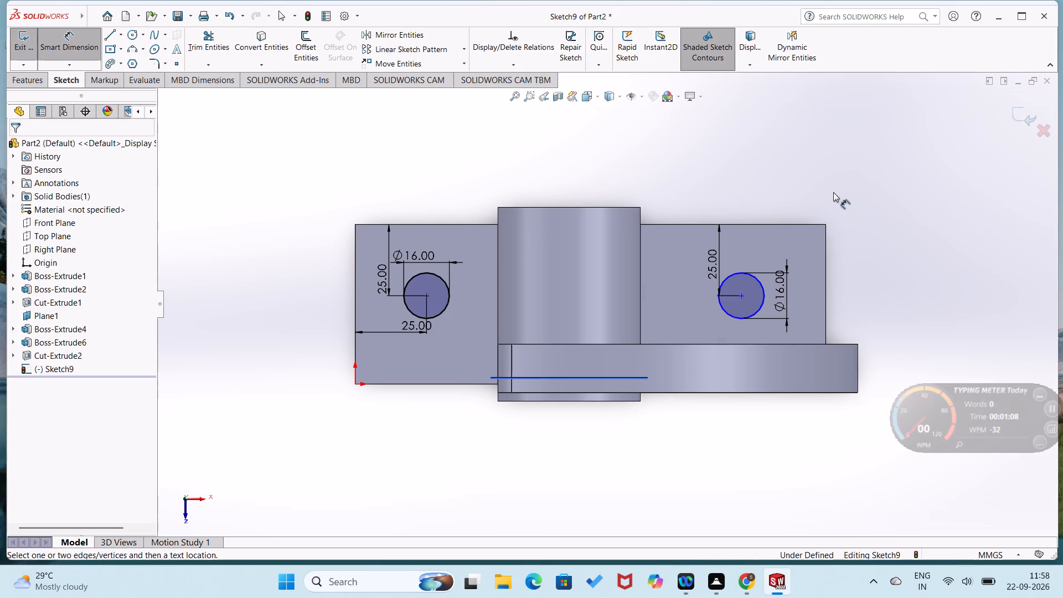
click(741, 296)
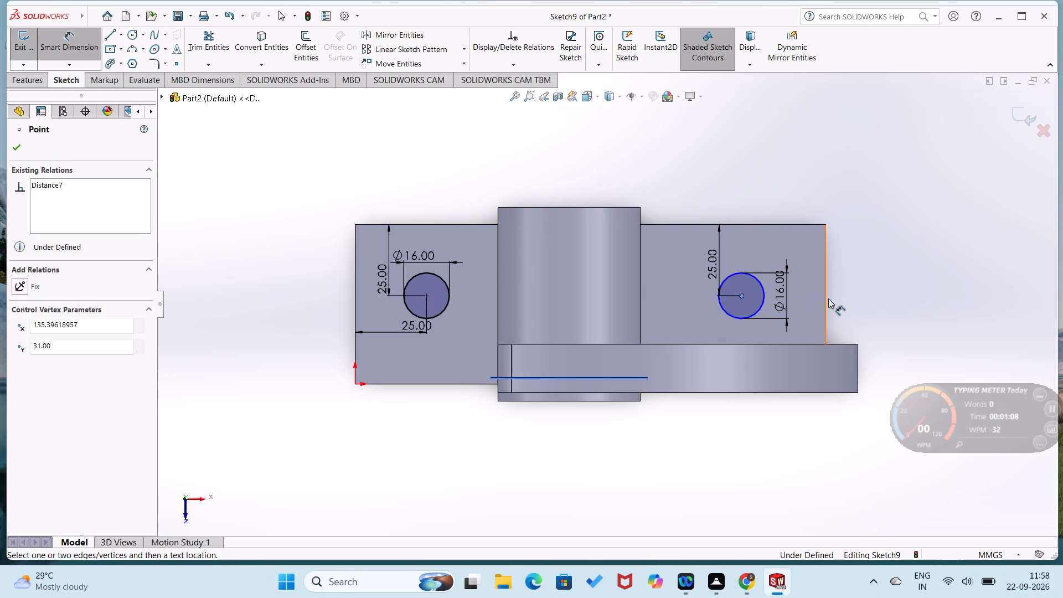
click(825, 298)
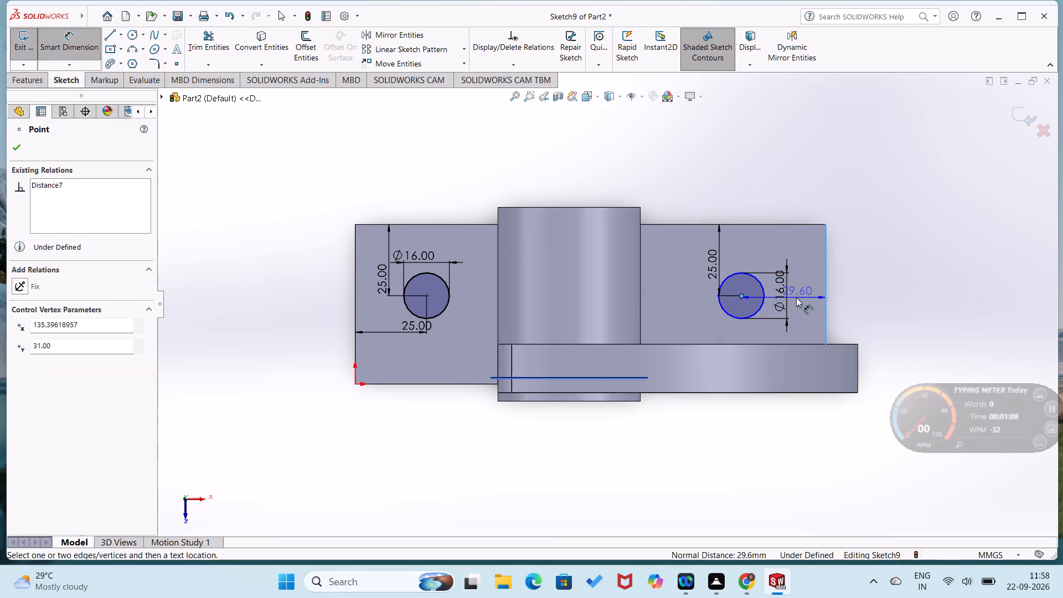
click(787, 259)
text(25)
key(Return)
click(744, 140)
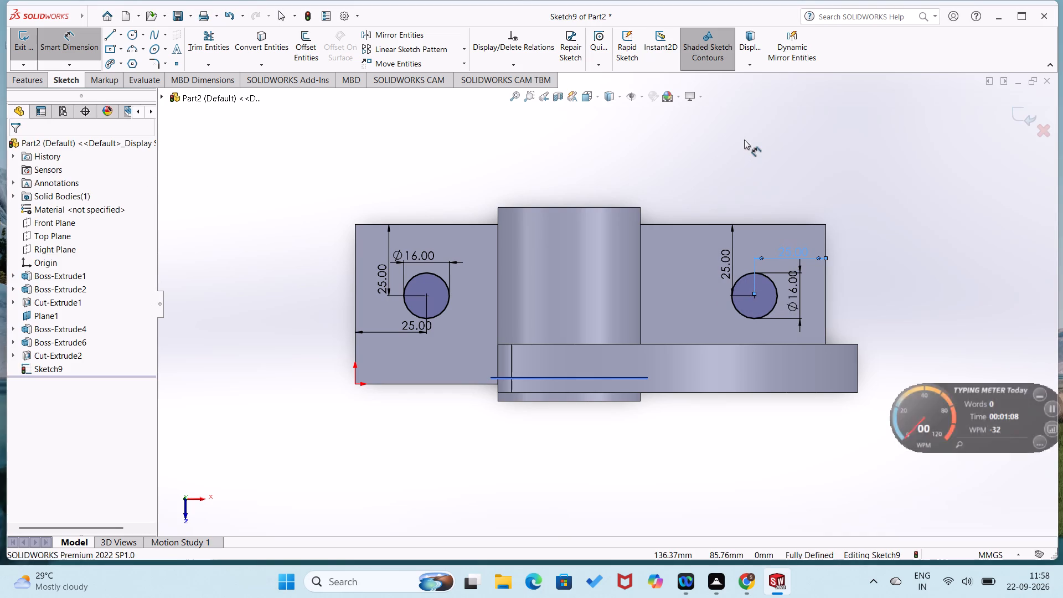
Extrude-cut the two base circles with a blind depth of 17 mm.
click(32, 81)
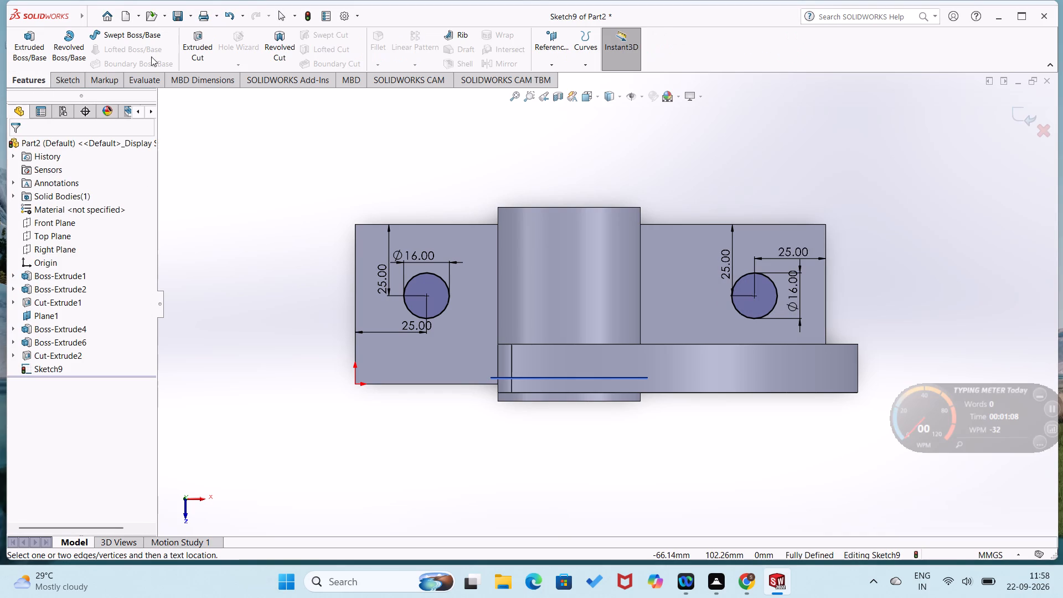
click(192, 55)
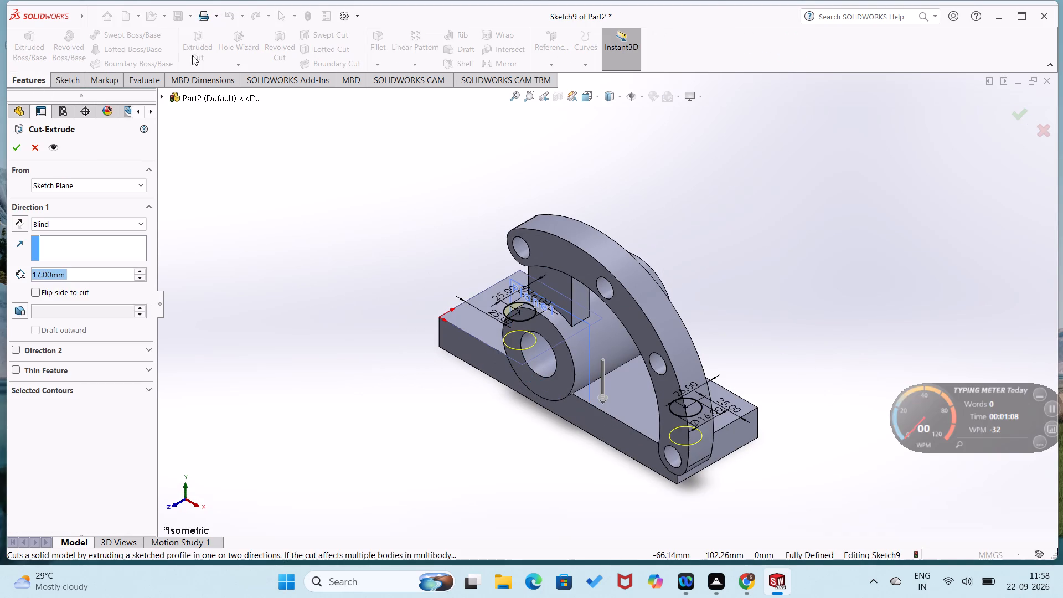
click(13, 152)
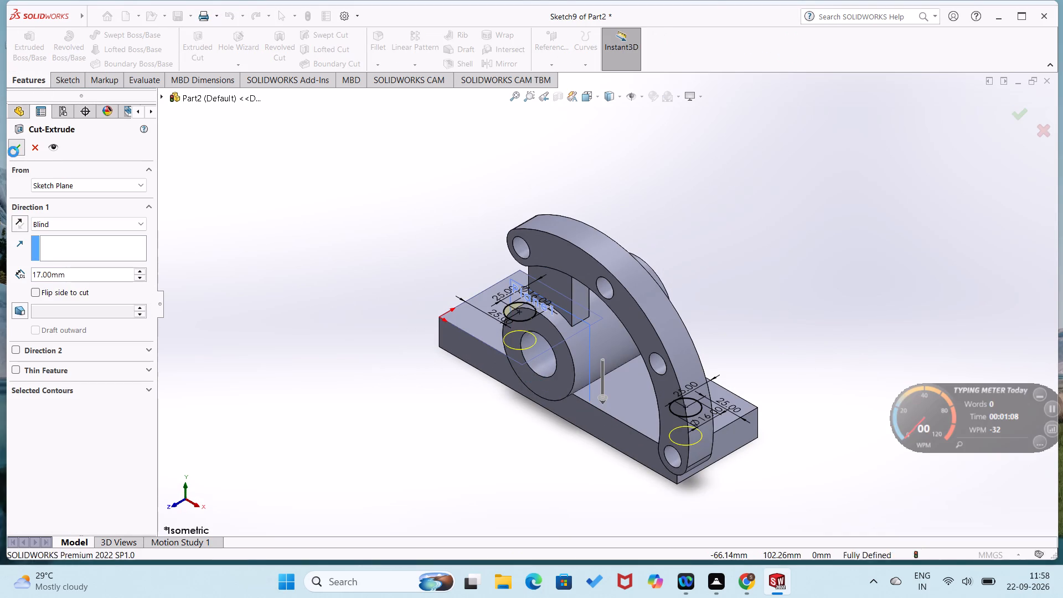
click(197, 186)
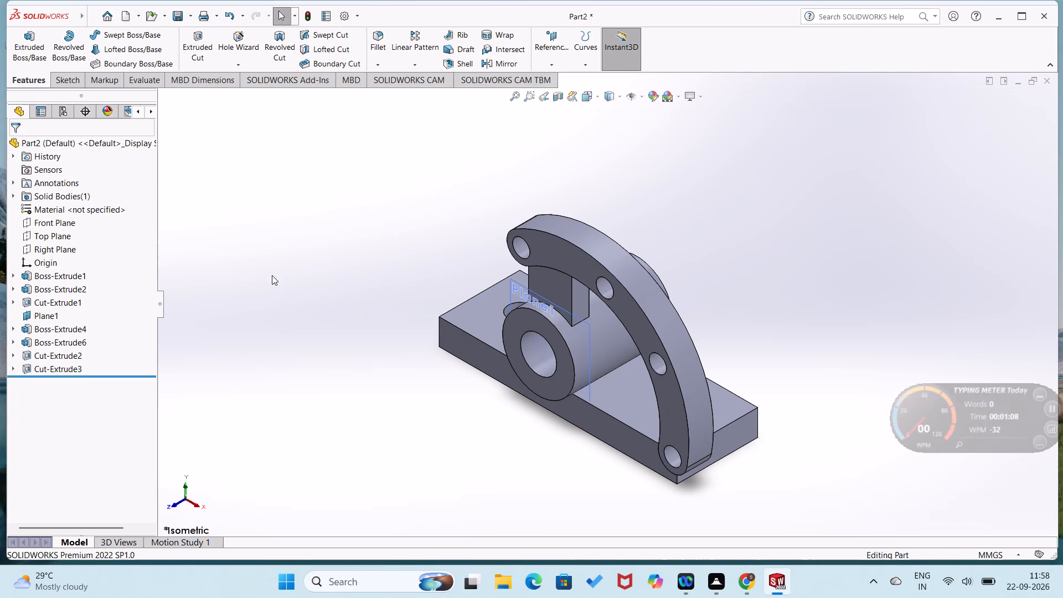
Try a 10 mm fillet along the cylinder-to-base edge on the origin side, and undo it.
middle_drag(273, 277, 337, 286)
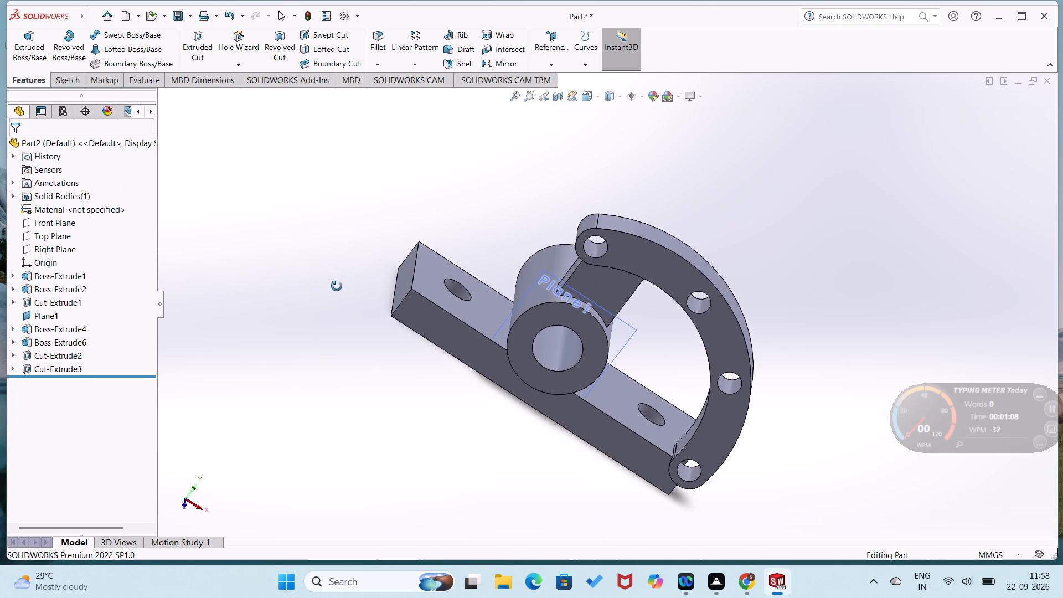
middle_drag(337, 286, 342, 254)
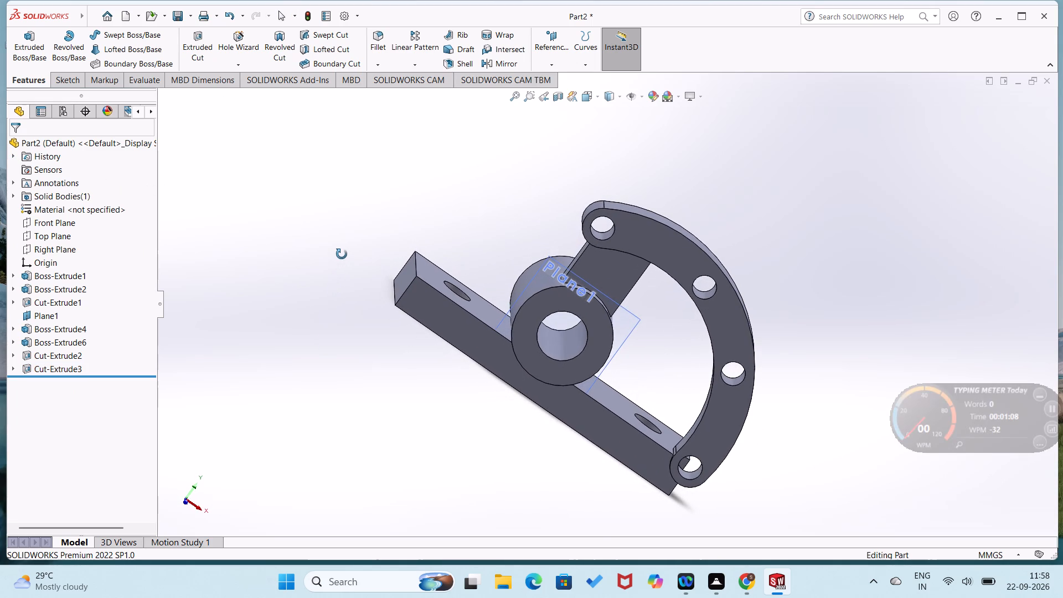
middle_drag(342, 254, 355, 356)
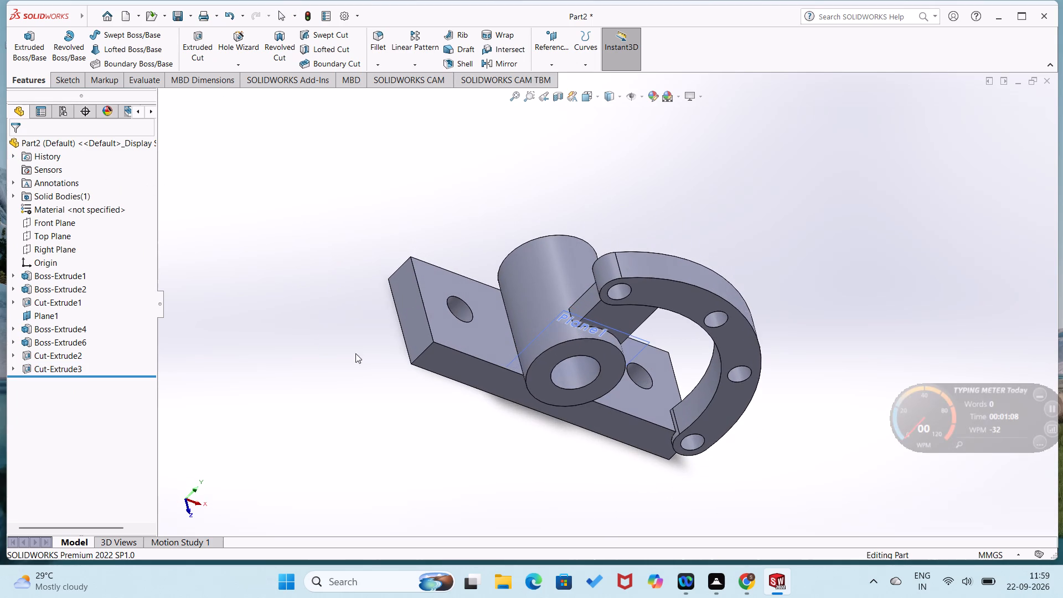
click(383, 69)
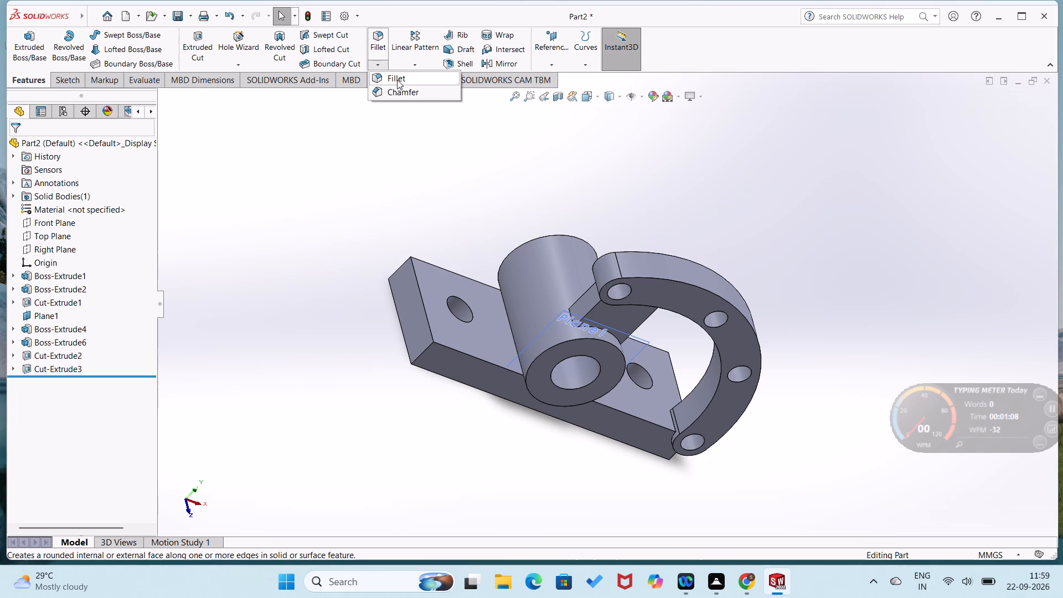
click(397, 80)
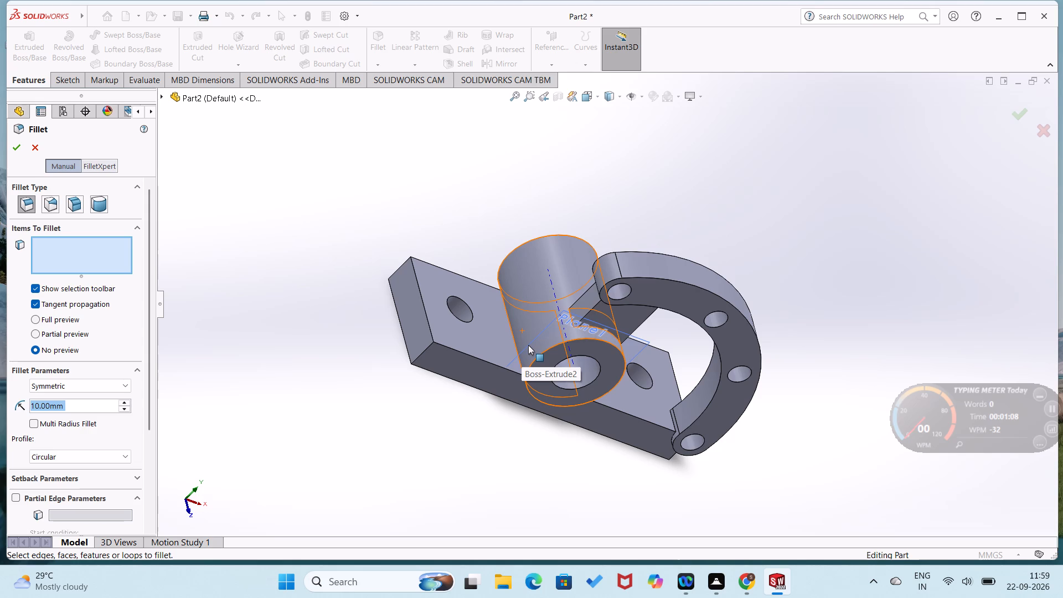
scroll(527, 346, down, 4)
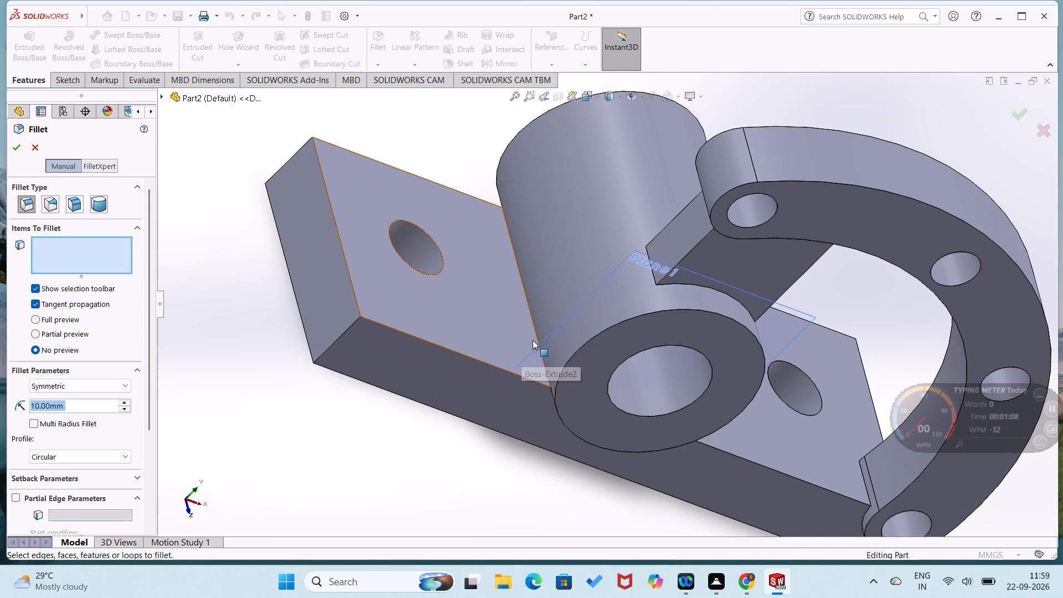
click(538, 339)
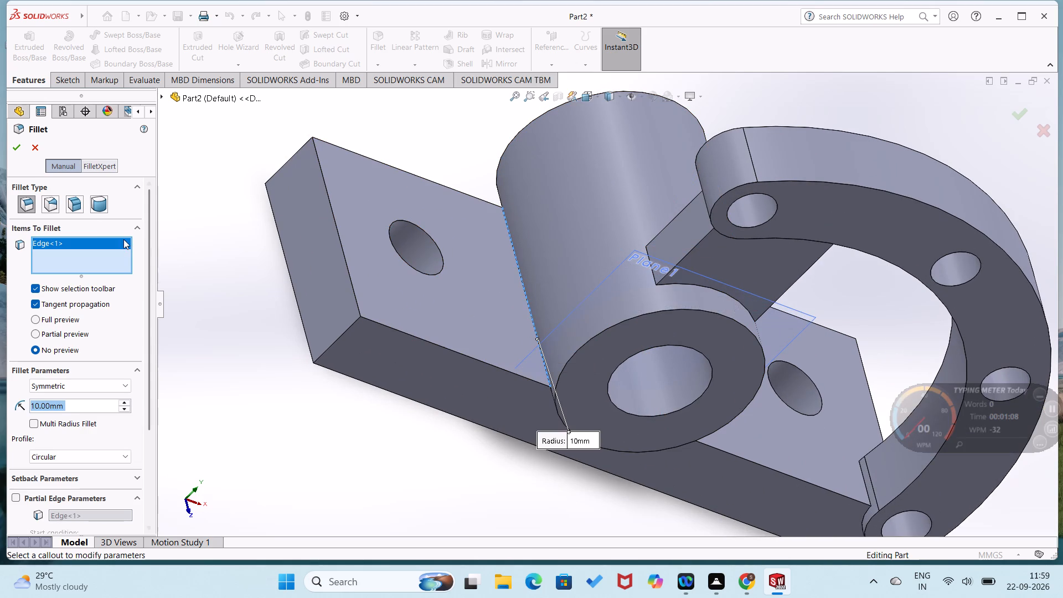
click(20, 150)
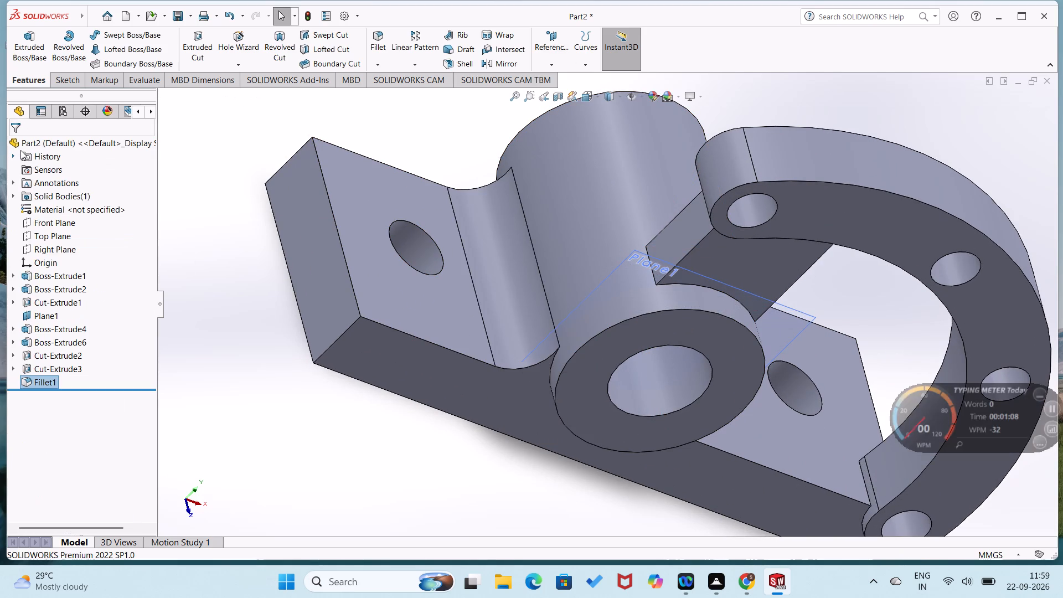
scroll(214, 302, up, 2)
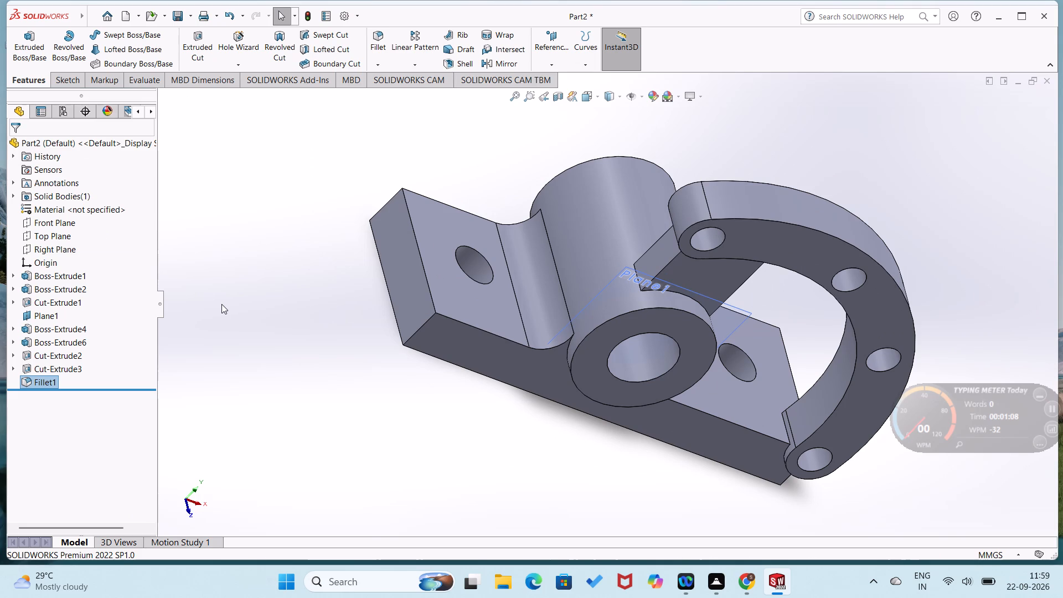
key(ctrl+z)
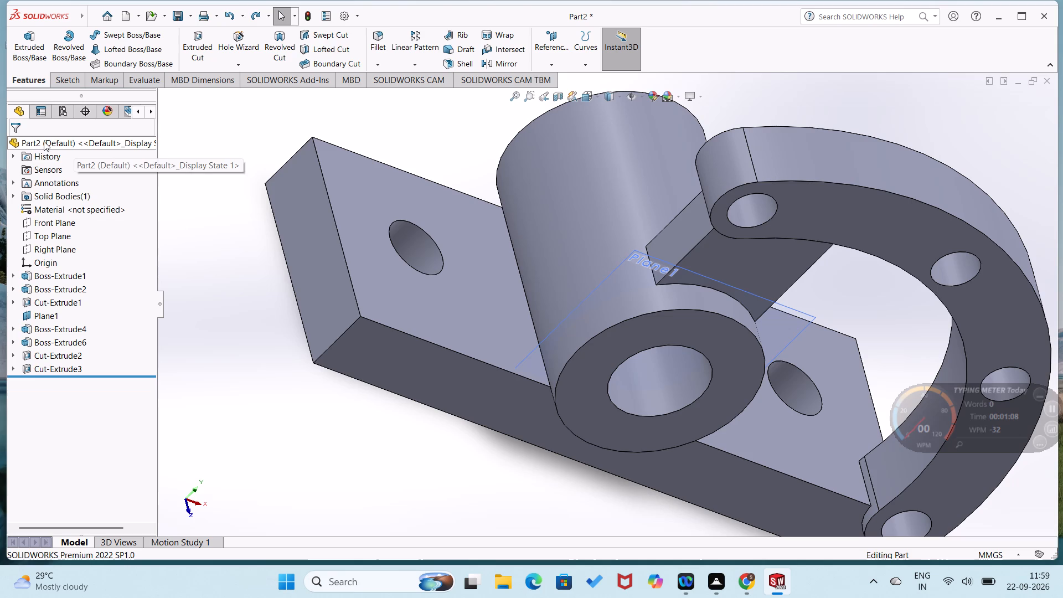
Fillet the edge between the cylinder and the base's top face on the origin side with a 7 mm radius.
click(372, 65)
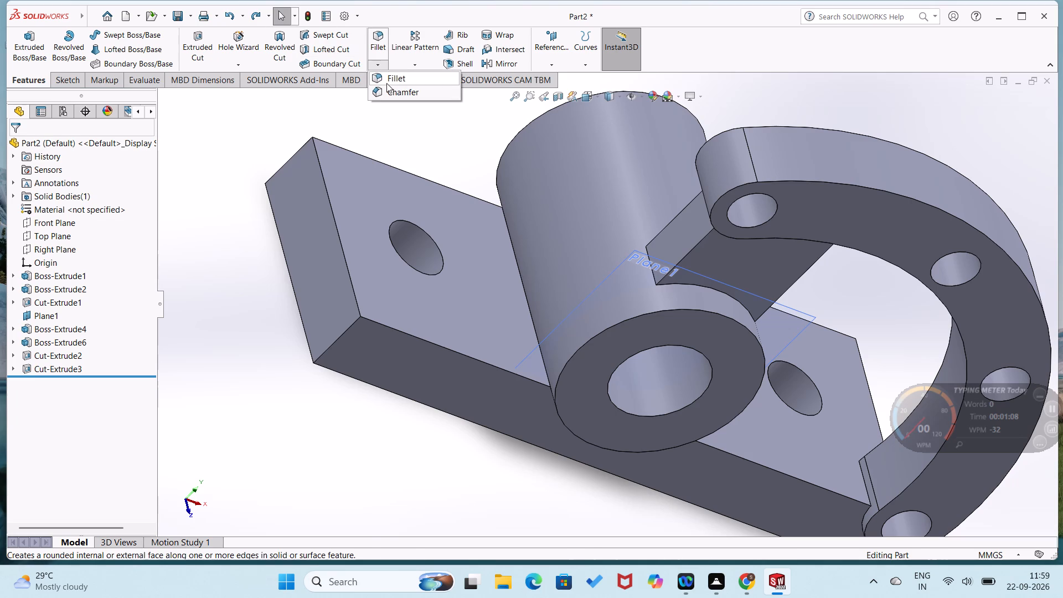
click(396, 76)
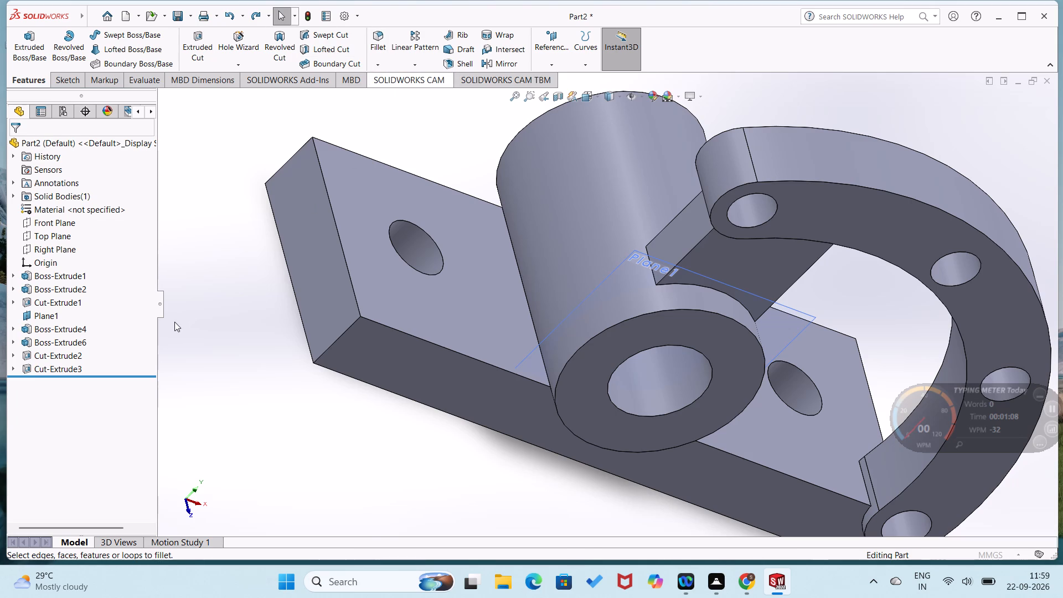
key(7)
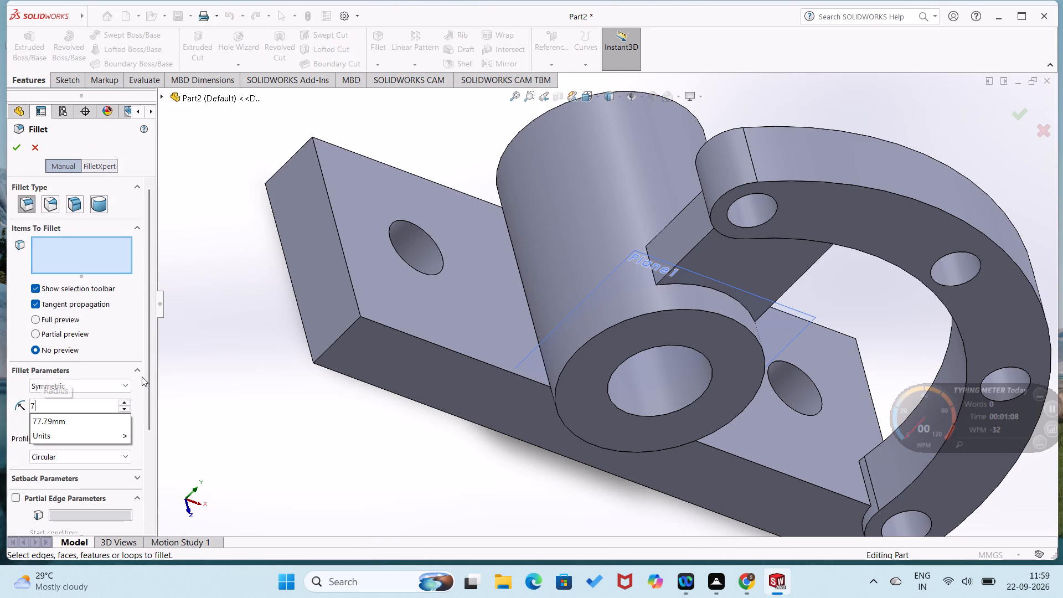
key(Return)
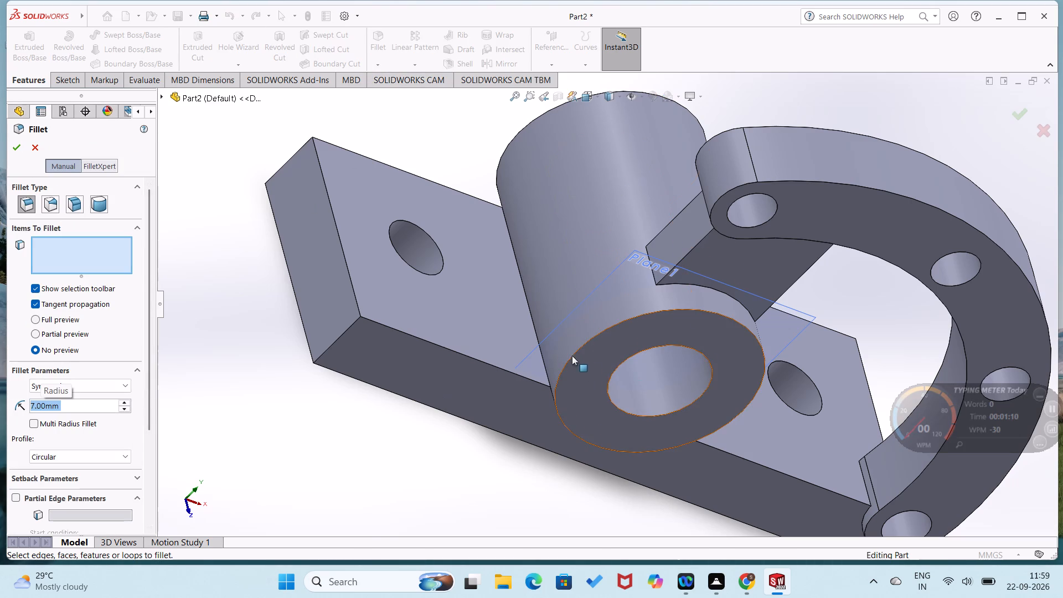
click(545, 364)
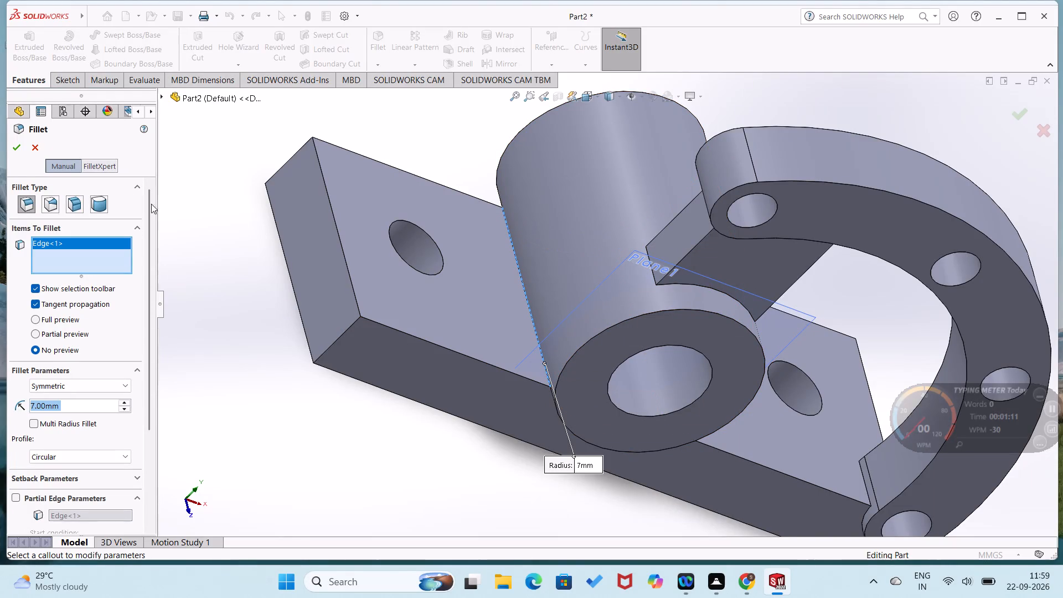
click(19, 148)
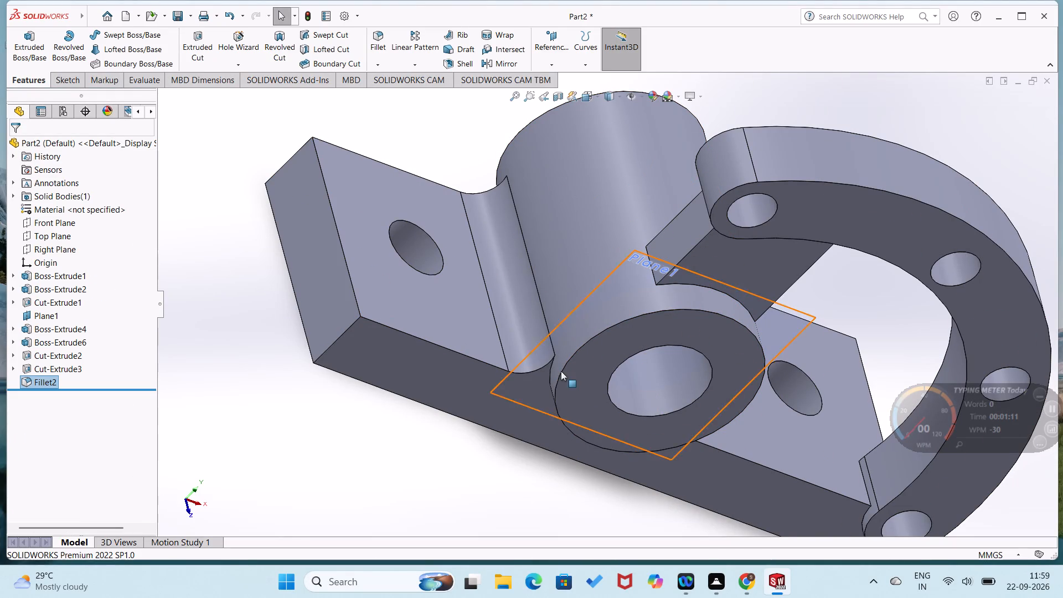
Fillet the edge where the curved arm's lower end meets the base's top face with a 7 mm radius.
click(866, 488)
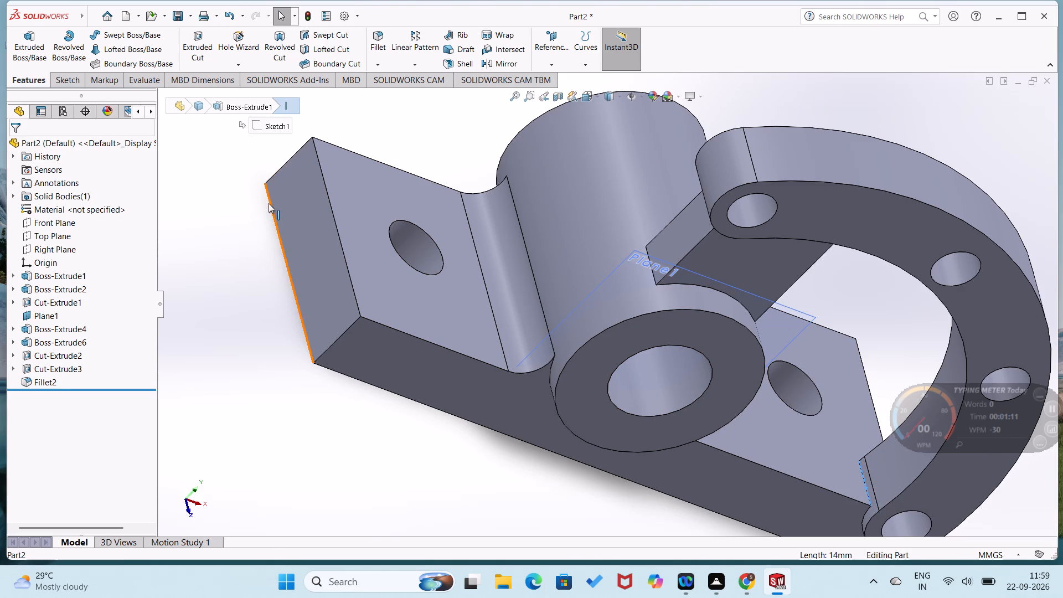
key(Escape)
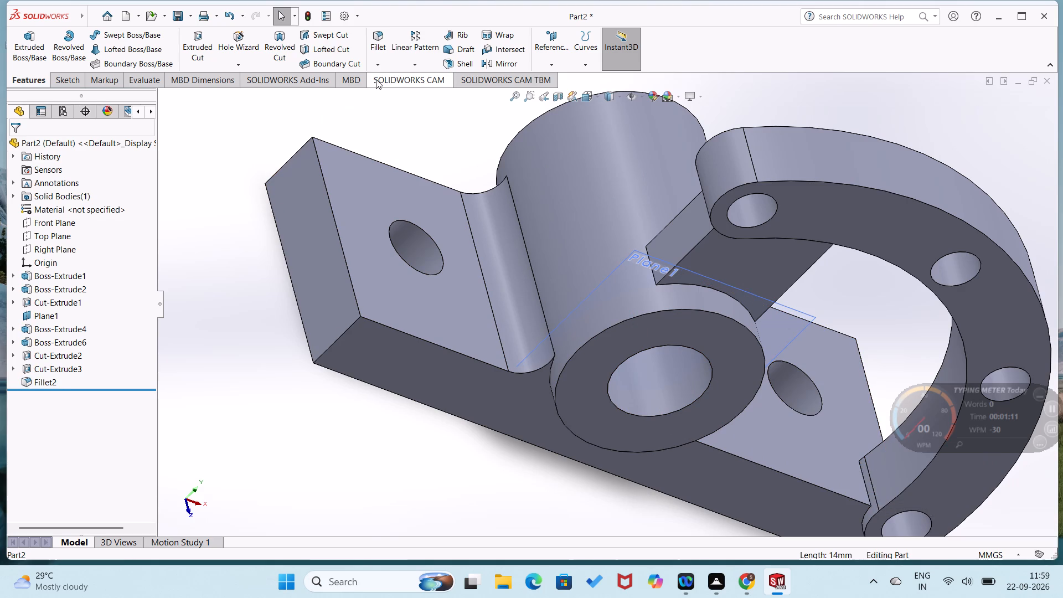
click(380, 66)
click(387, 75)
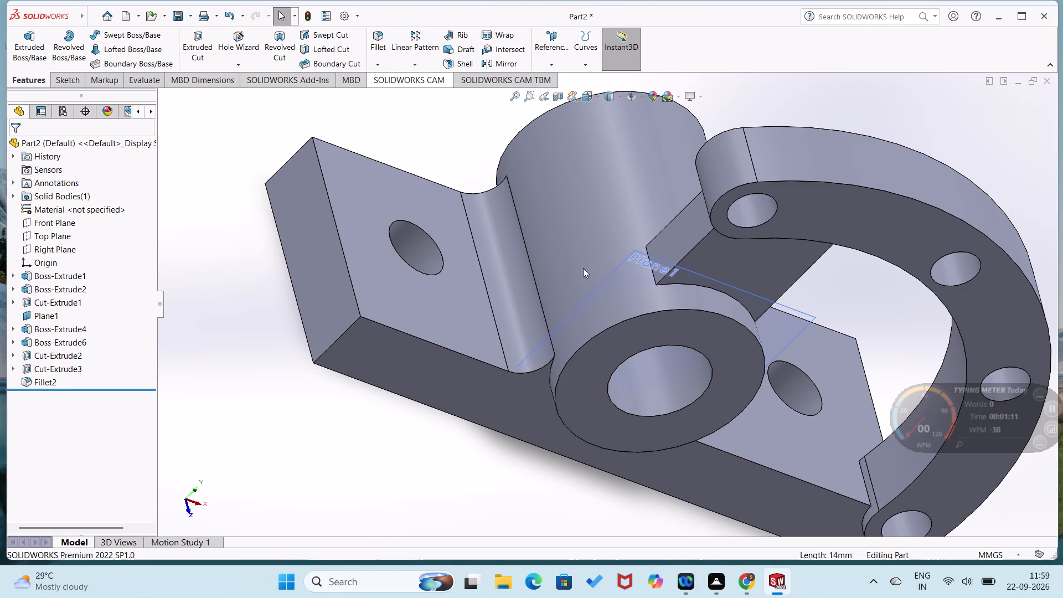
click(865, 487)
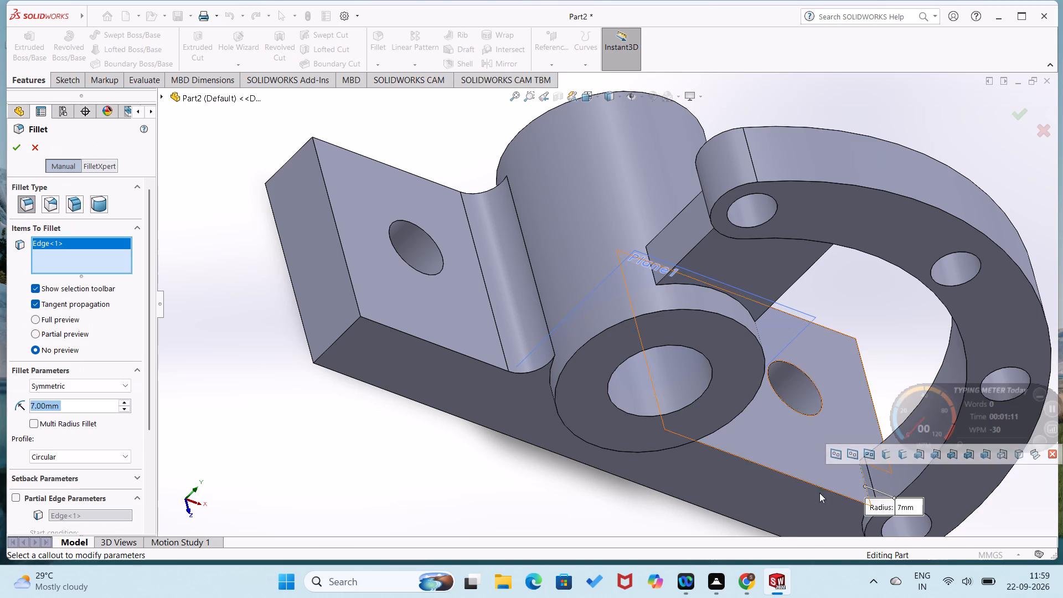
click(23, 145)
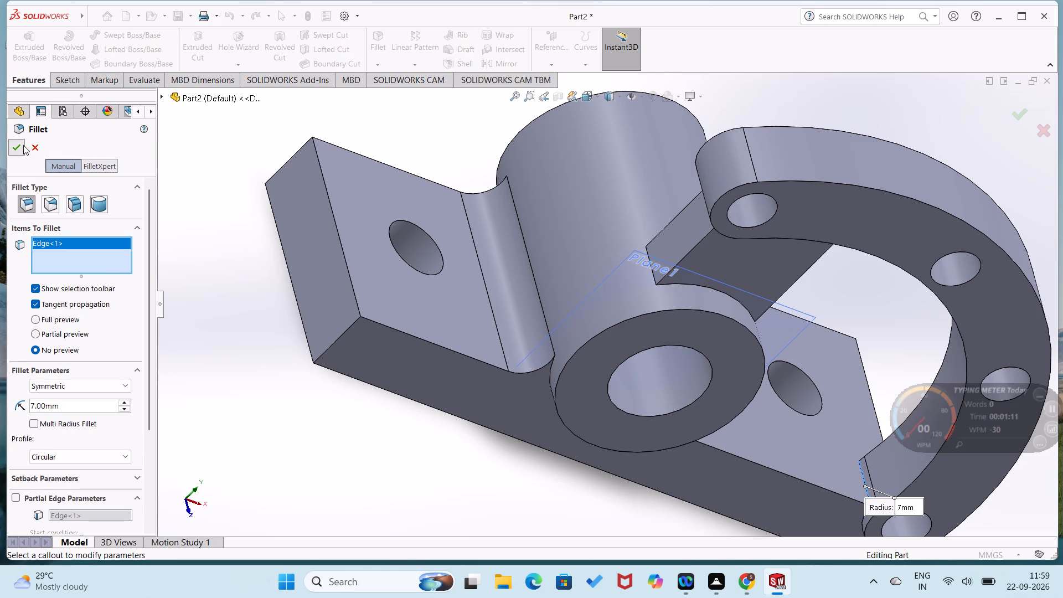
click(217, 313)
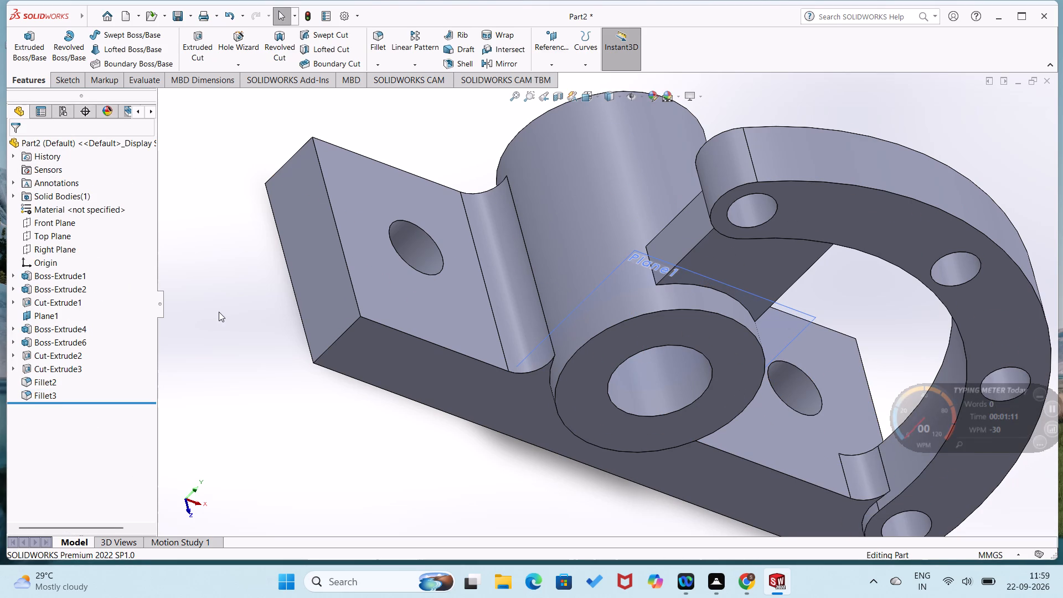
Examine the whole model in the isometric, front, back, left and right views and from an orbited angle.
key(ctrl+7)
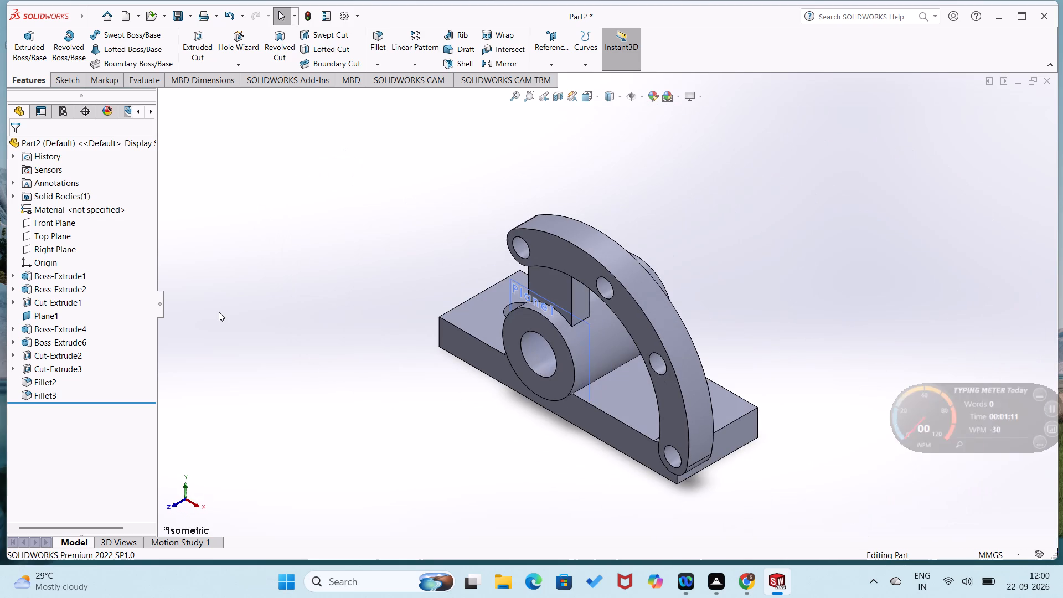
click(347, 428)
middle_drag(355, 426, 421, 440)
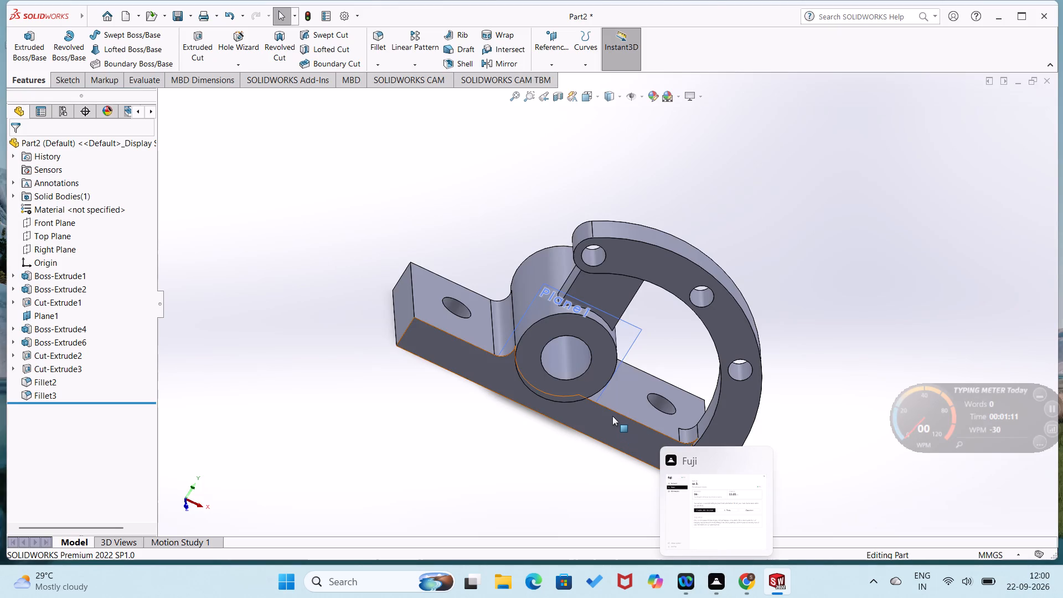
scroll(612, 416, up, 1)
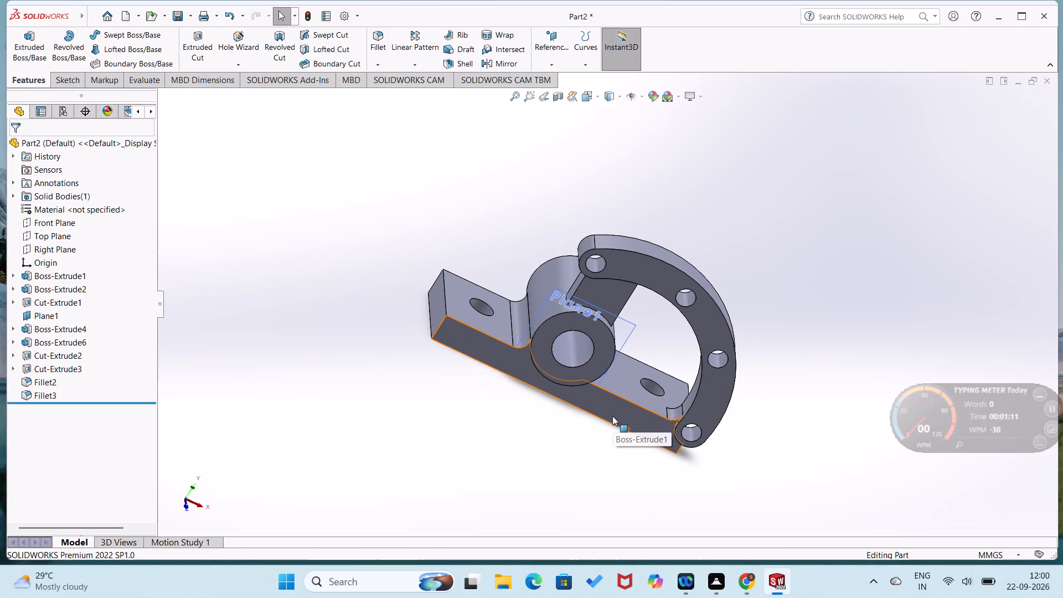
key(ctrl+1)
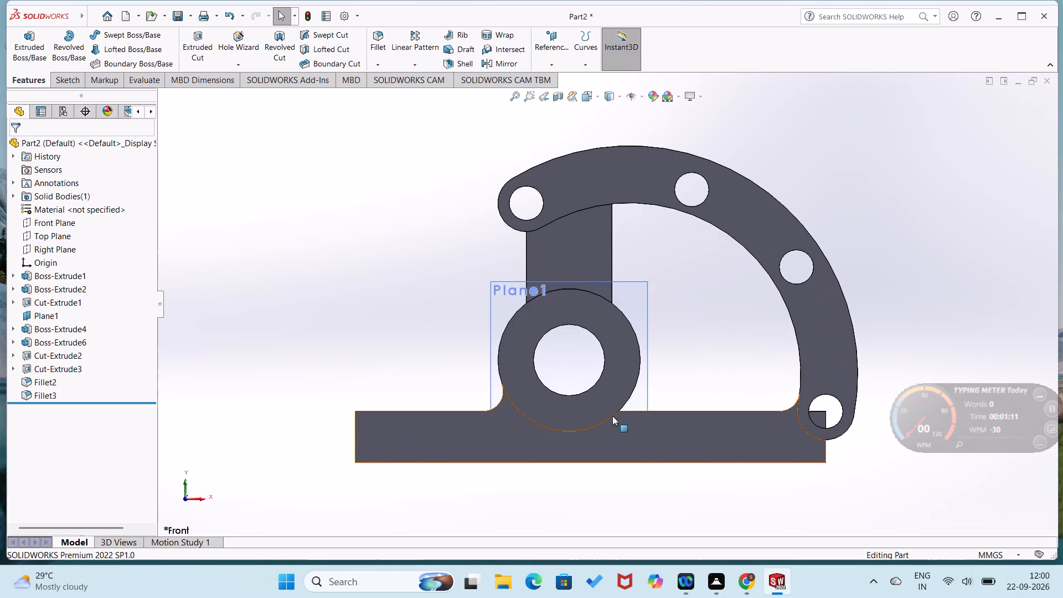
key(ctrl+2)
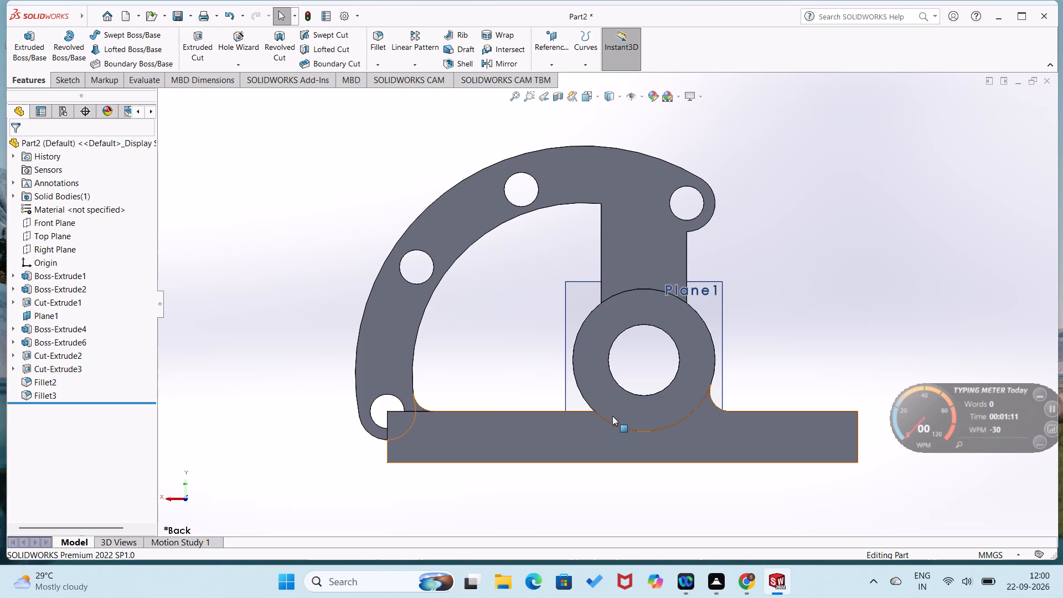
key(ctrl+3)
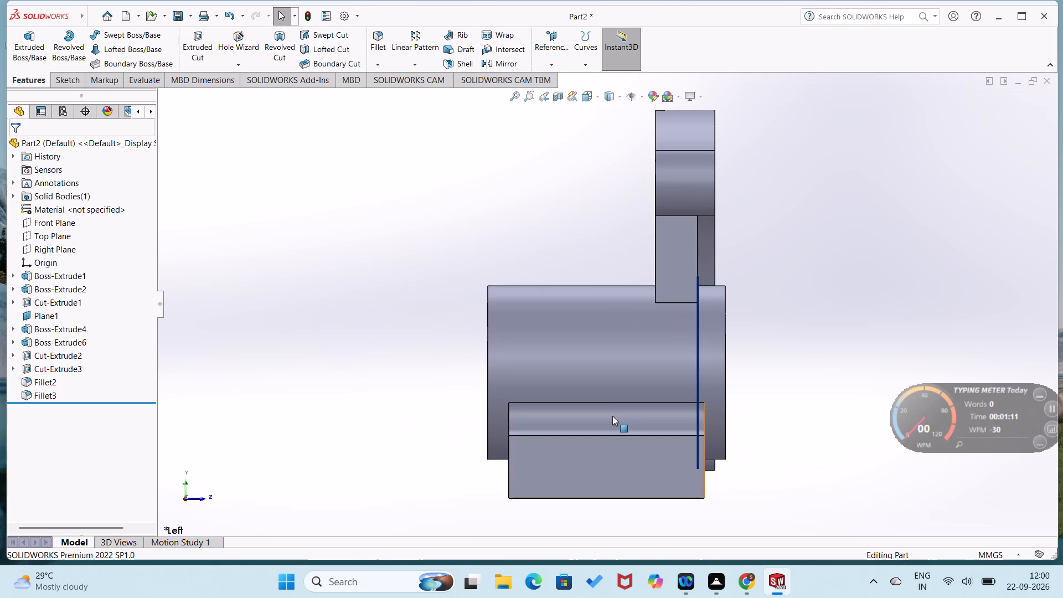
key(ctrl+4)
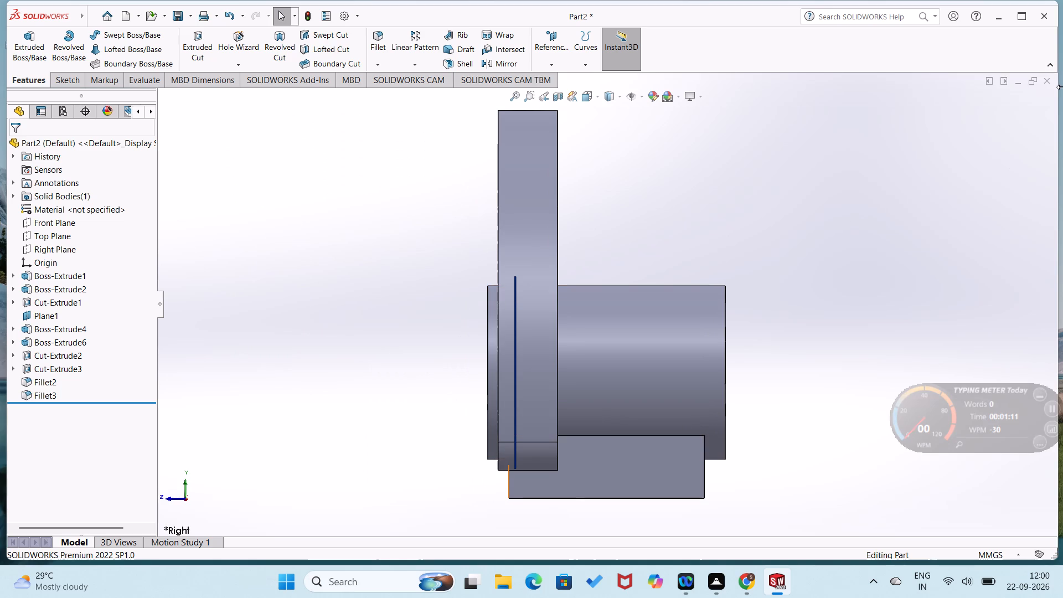
Close the completed part document without saving it.
click(1043, 83)
click(530, 307)
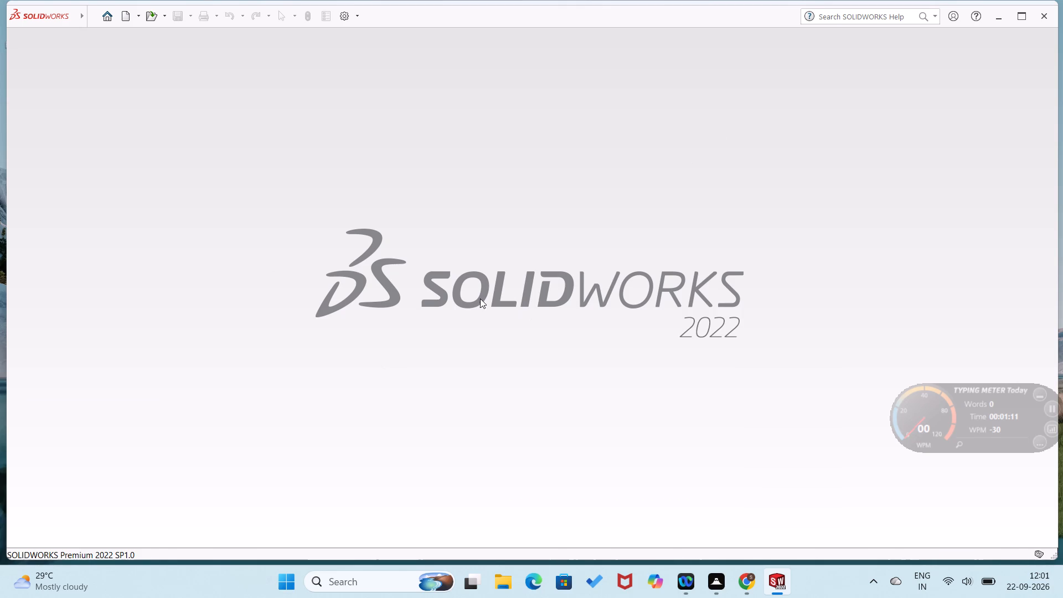
Create a new part document.
click(112, 23)
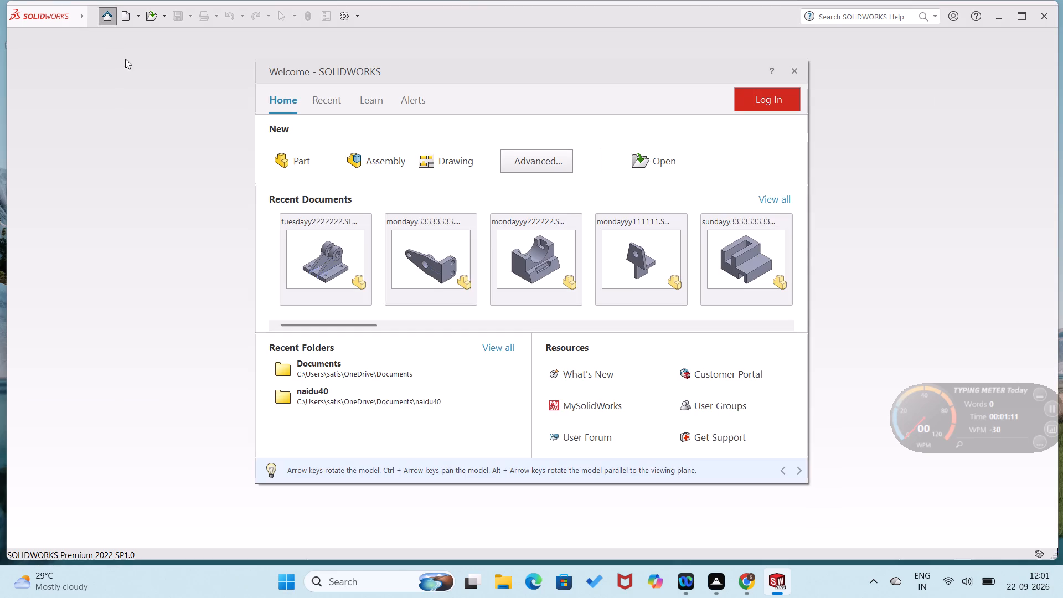
click(296, 163)
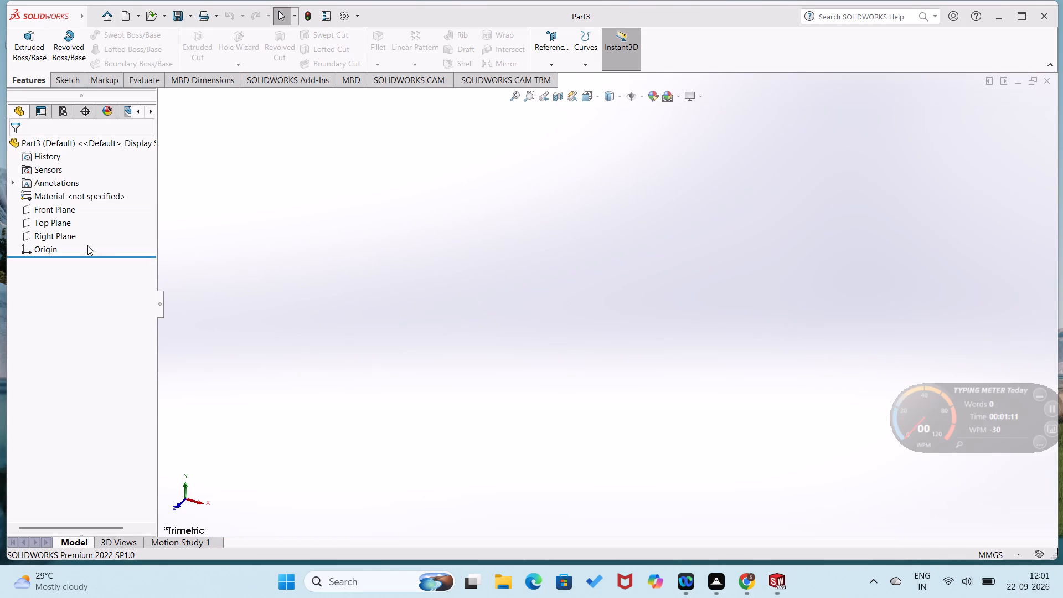
Sketch a circle of about 21.5 mm radius centred on the origin on the Front Plane.
click(43, 210)
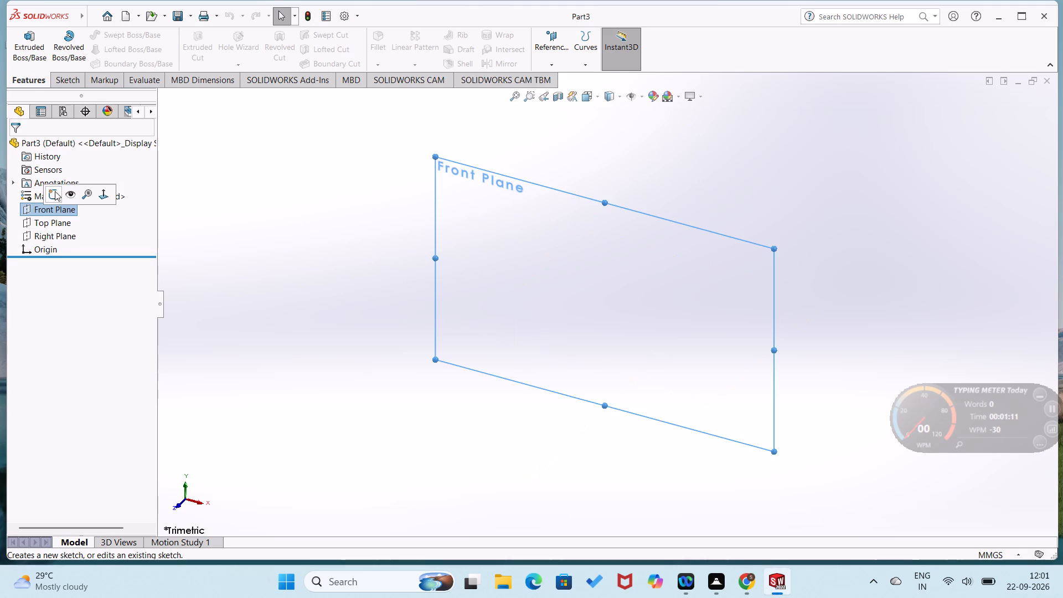
click(55, 190)
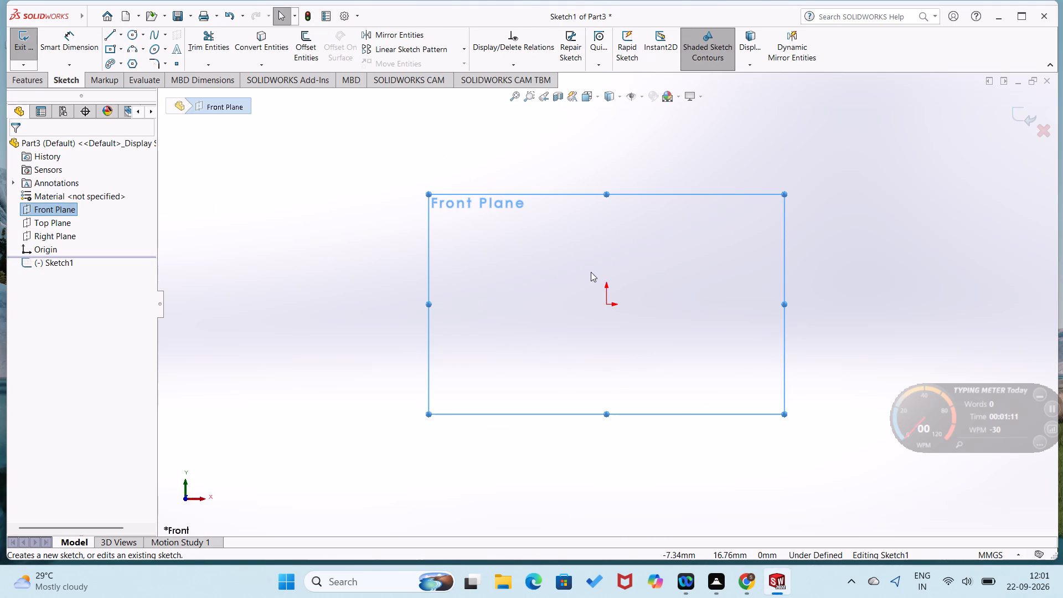
right_drag(584, 279, 762, 185)
click(607, 305)
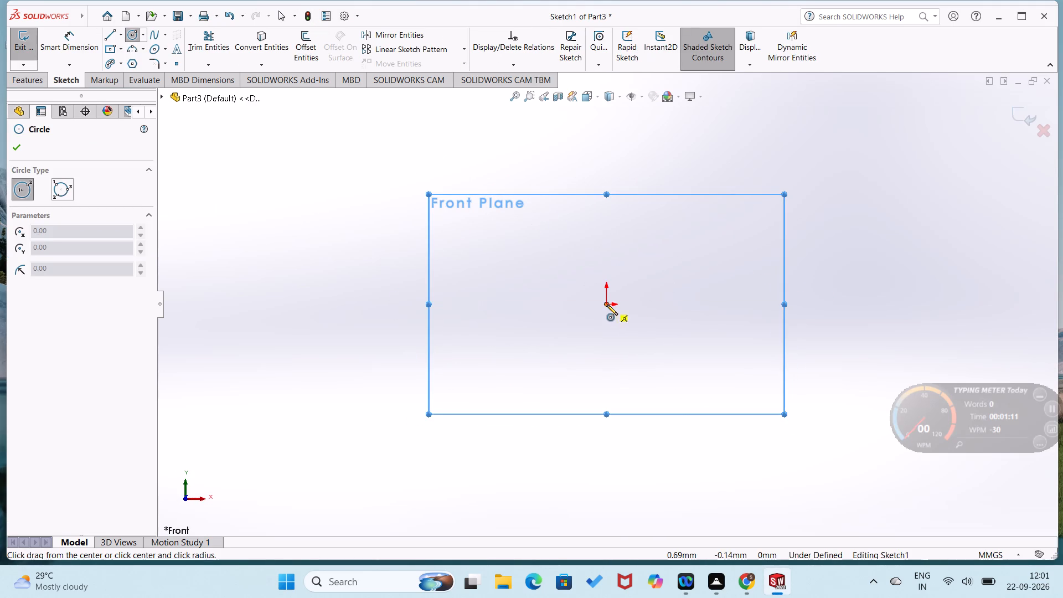
click(637, 335)
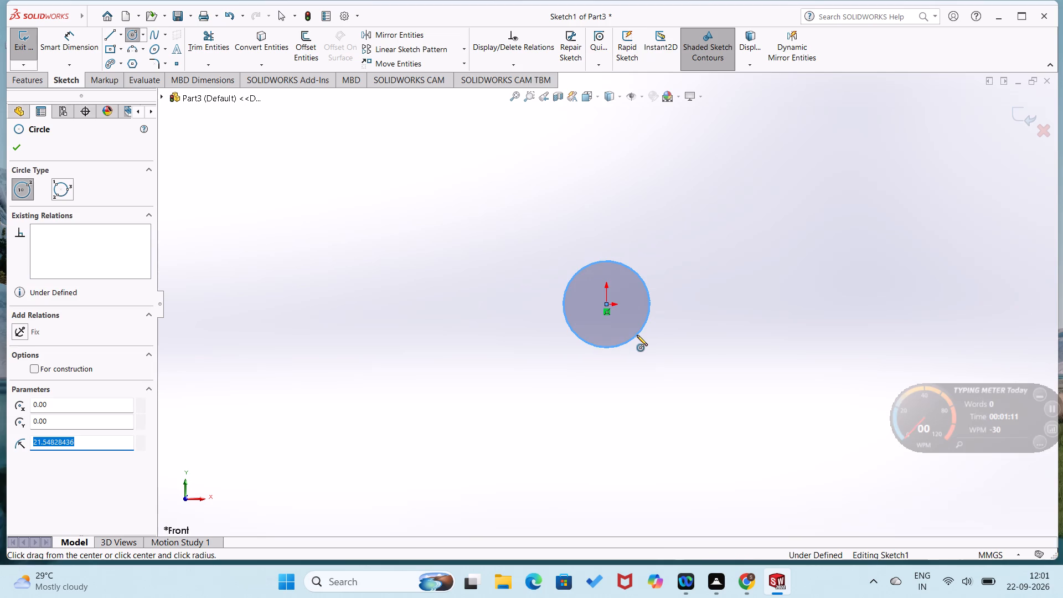
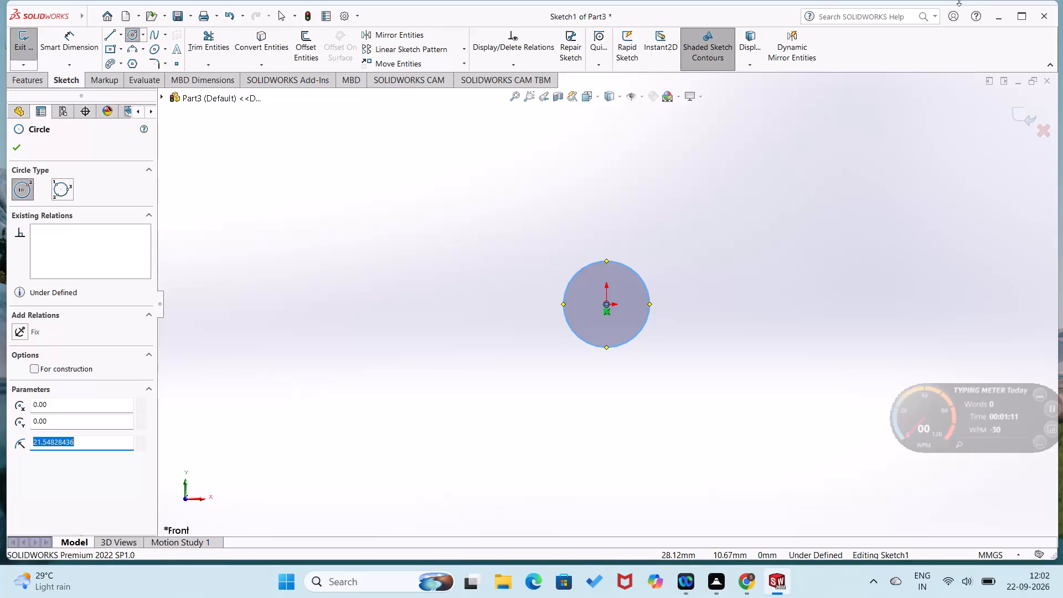
Set up a blind Boss-Extrude of the circle with draft enabled and a depth of 50 mm.
click(38, 80)
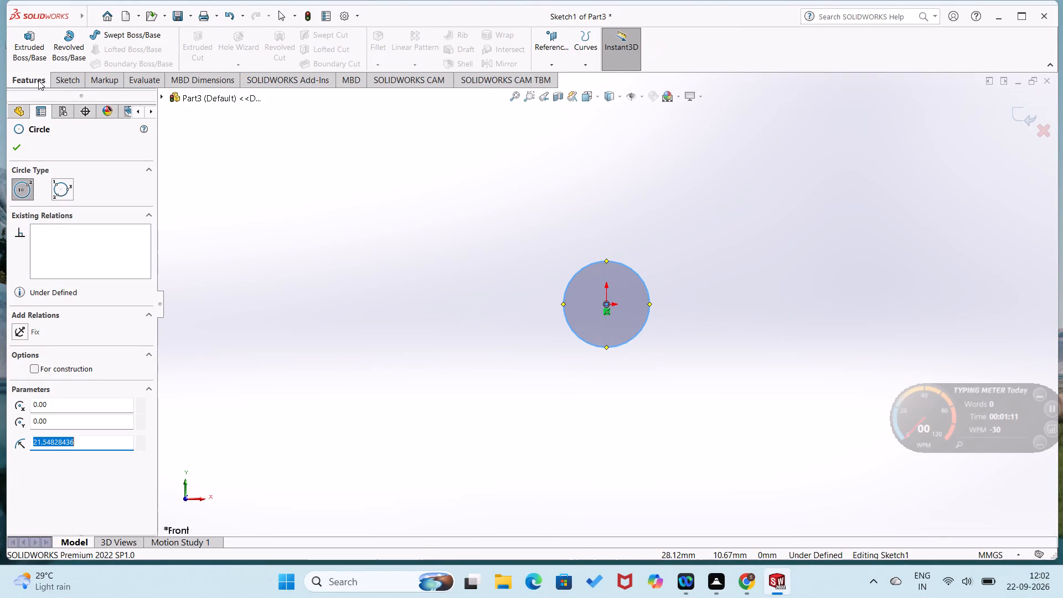
click(17, 56)
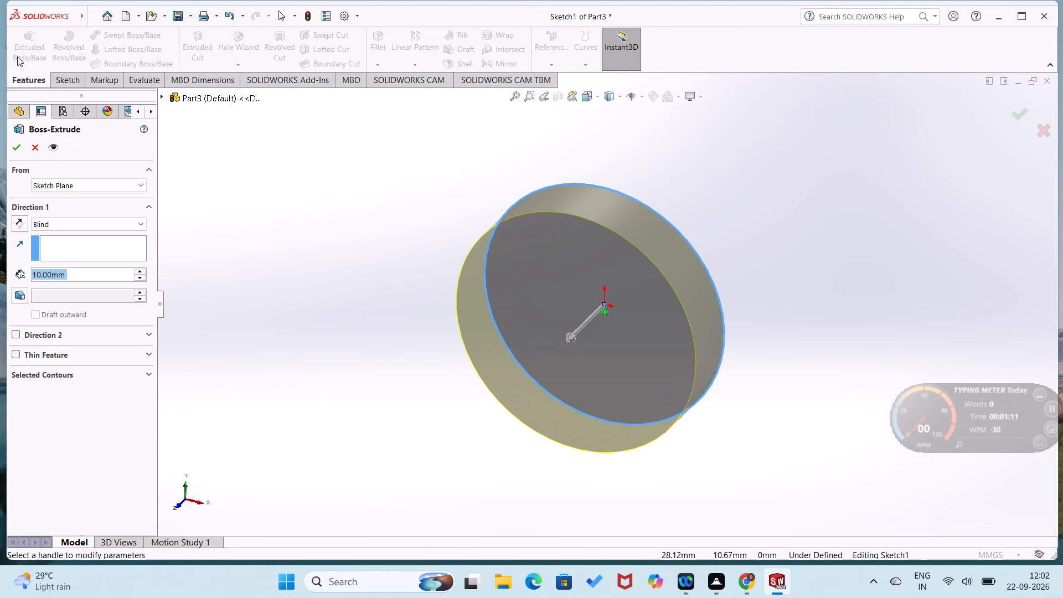
click(56, 296)
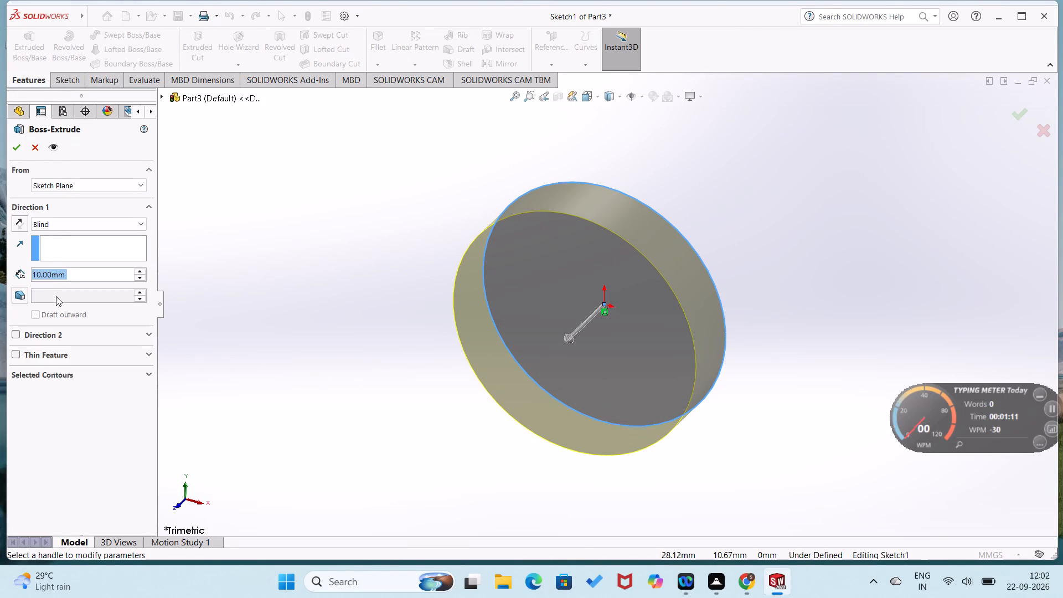
click(18, 292)
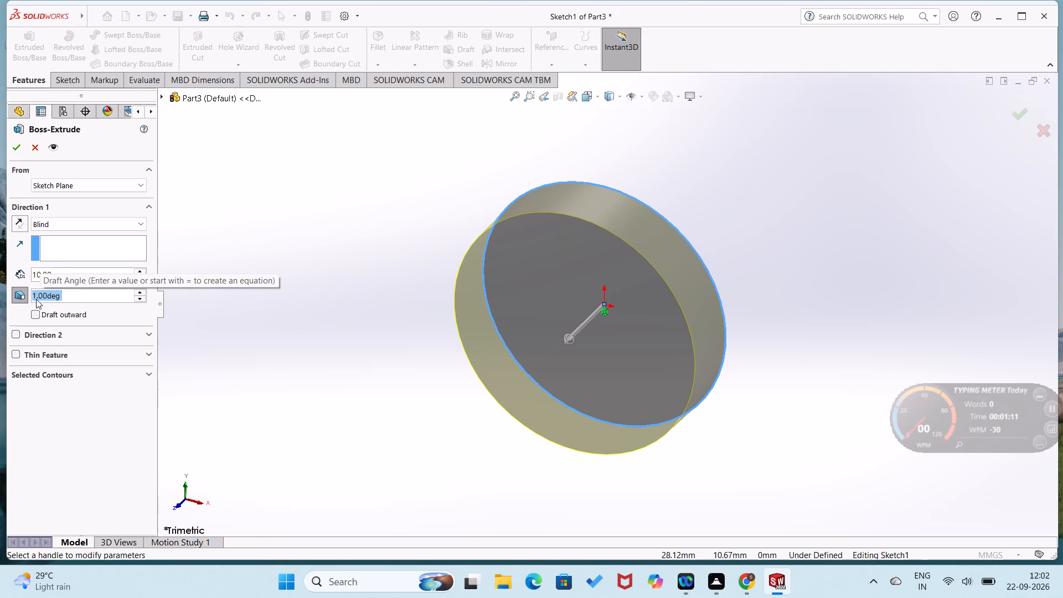
middle_drag(208, 357, 326, 277)
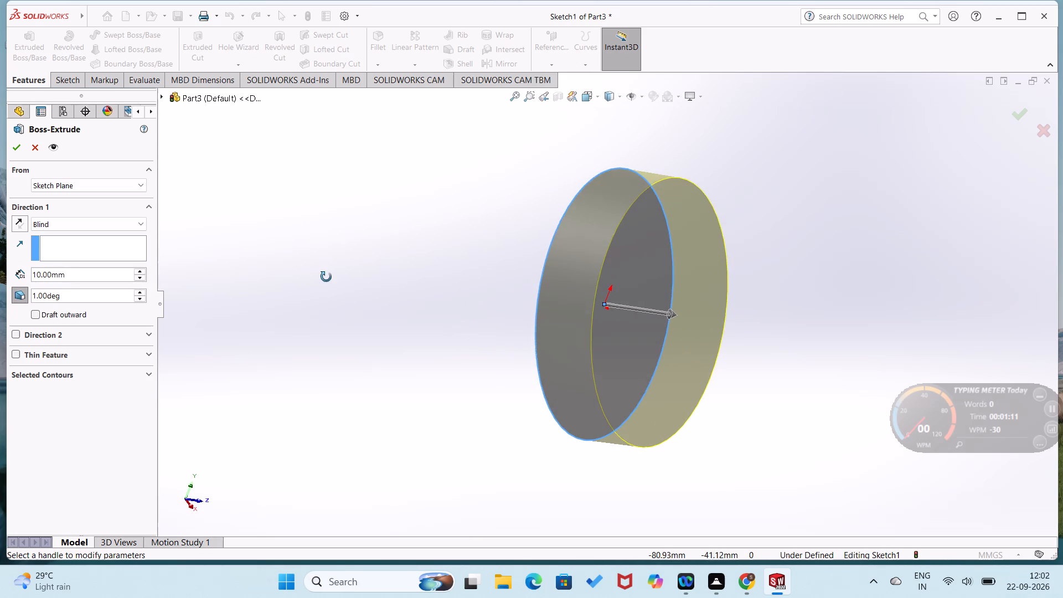
middle_drag(326, 277, 328, 270)
middle_drag(327, 269, 340, 243)
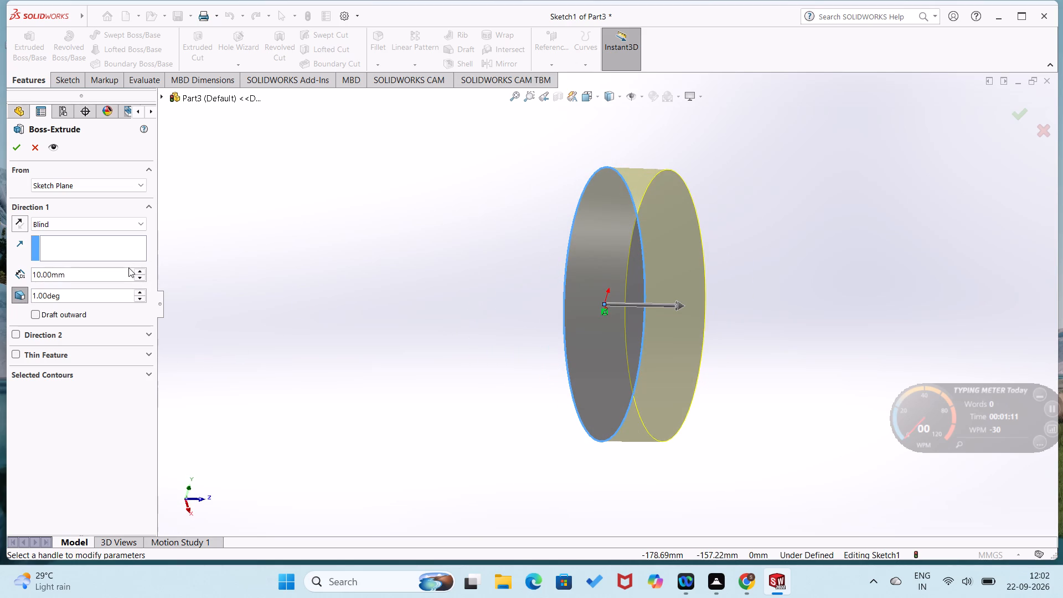
triple_click(137, 270)
click(139, 270)
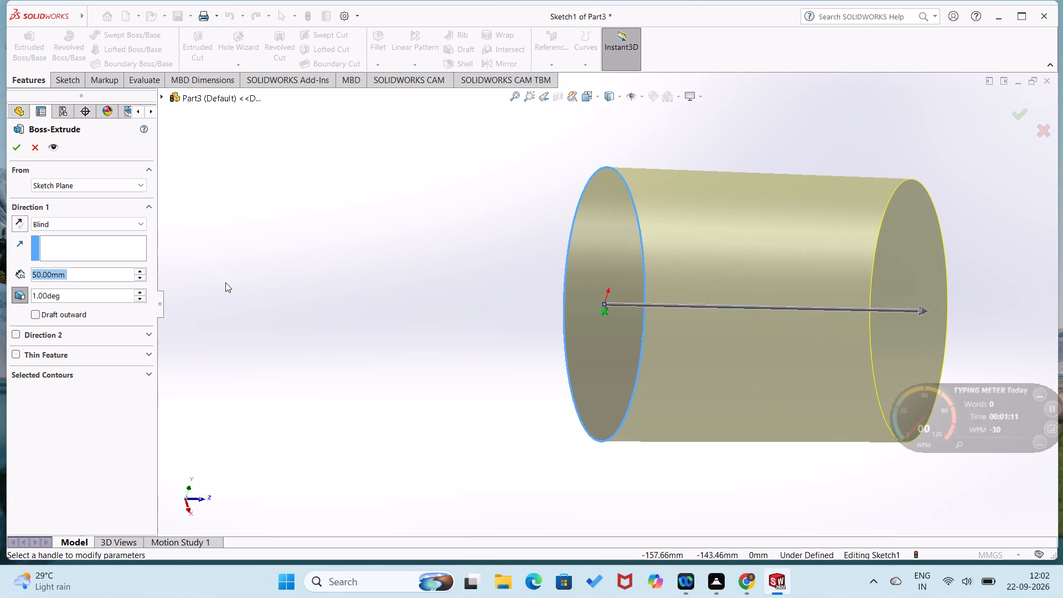
Set the extrusion's inward draft angle to 6 degrees and check the tapered preview from both ends.
middle_drag(225, 282, 159, 269)
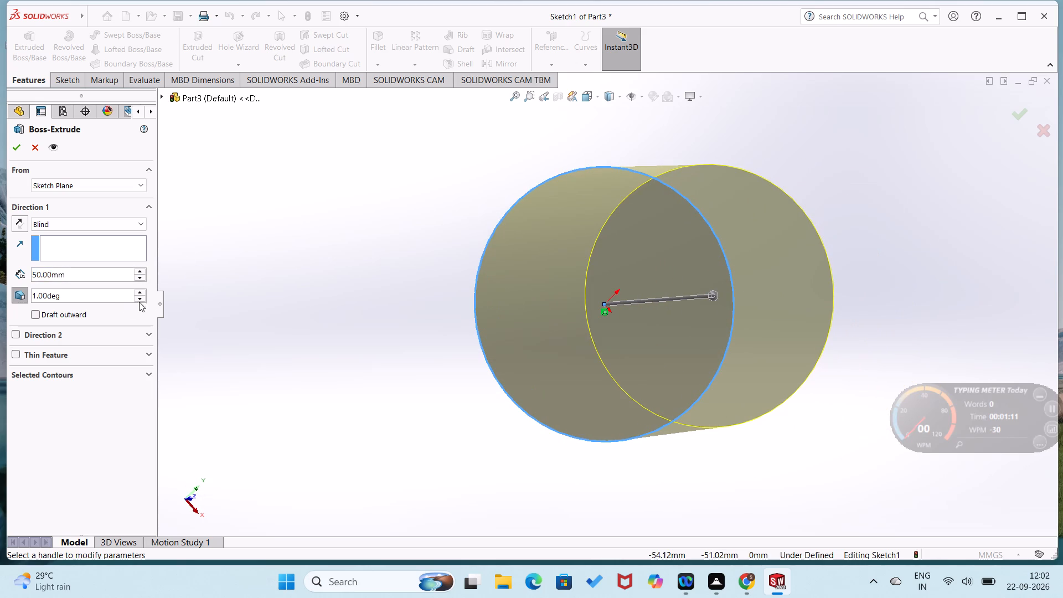
click(145, 302)
double_click(145, 302)
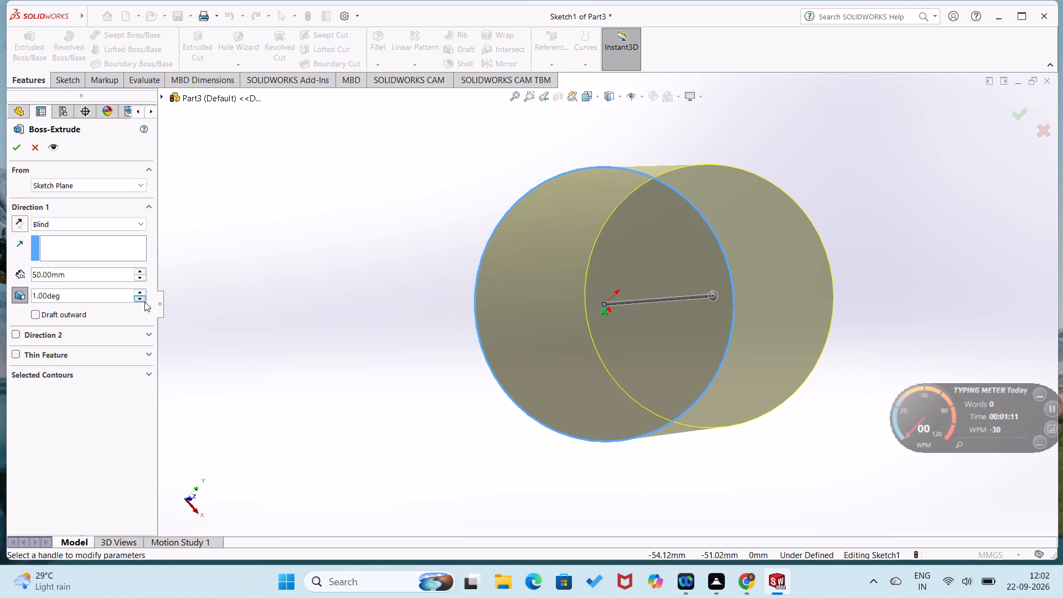
triple_click(140, 291)
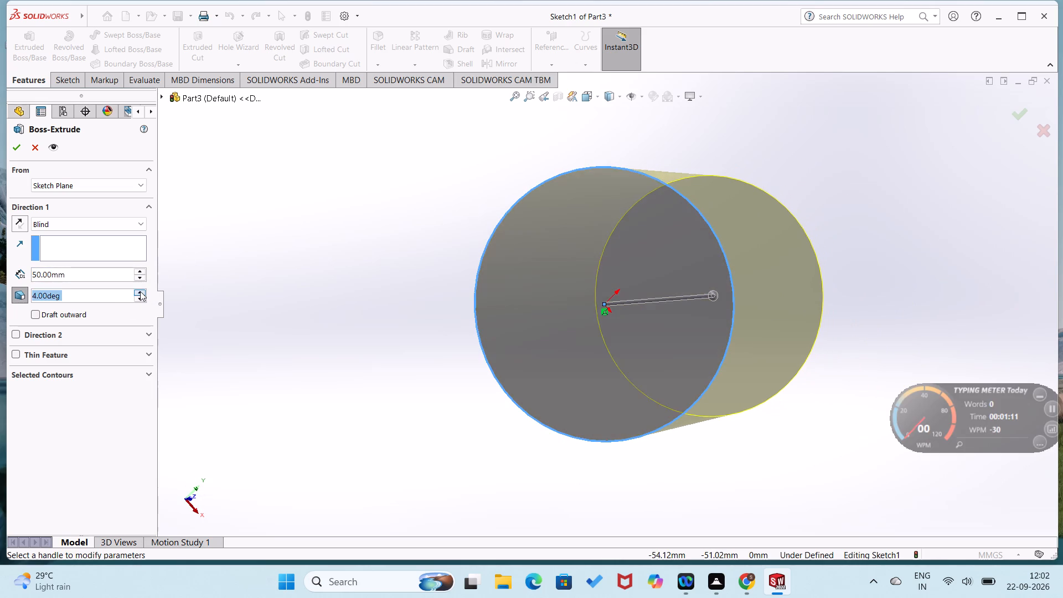
double_click(140, 291)
middle_drag(260, 267, 190, 291)
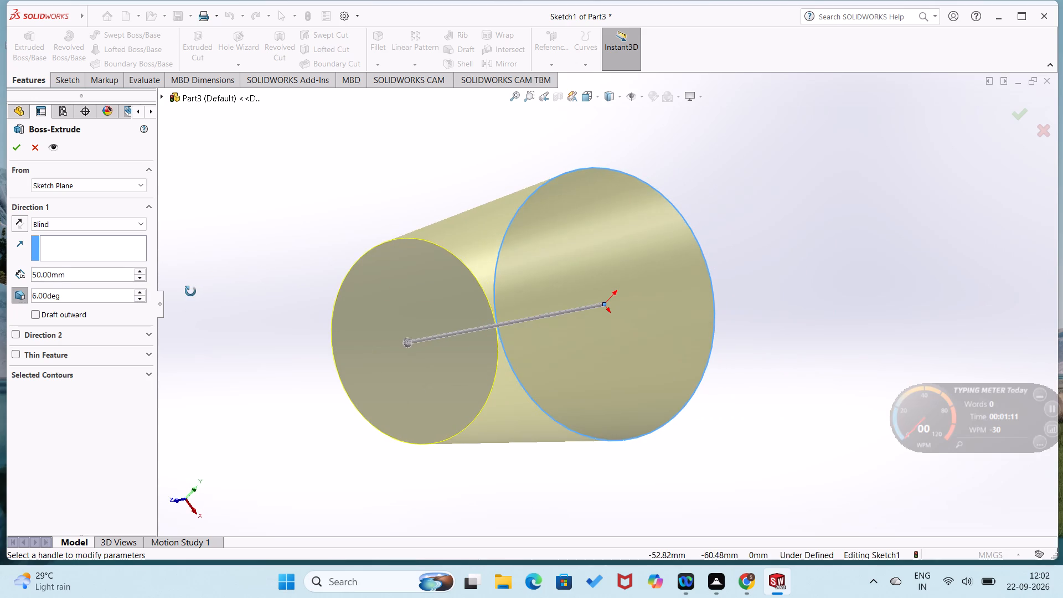
middle_drag(190, 291, 271, 252)
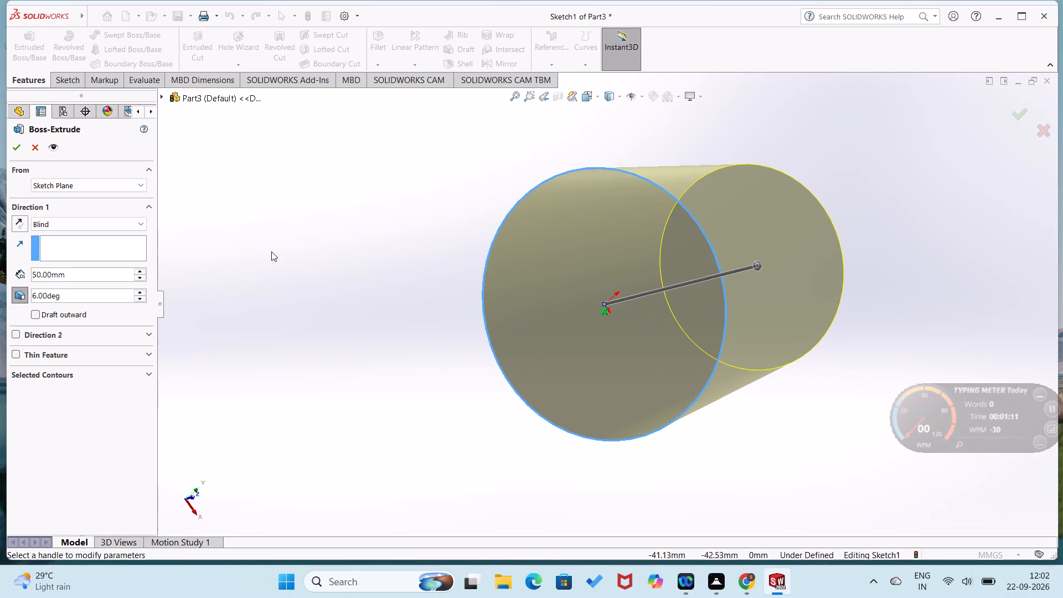
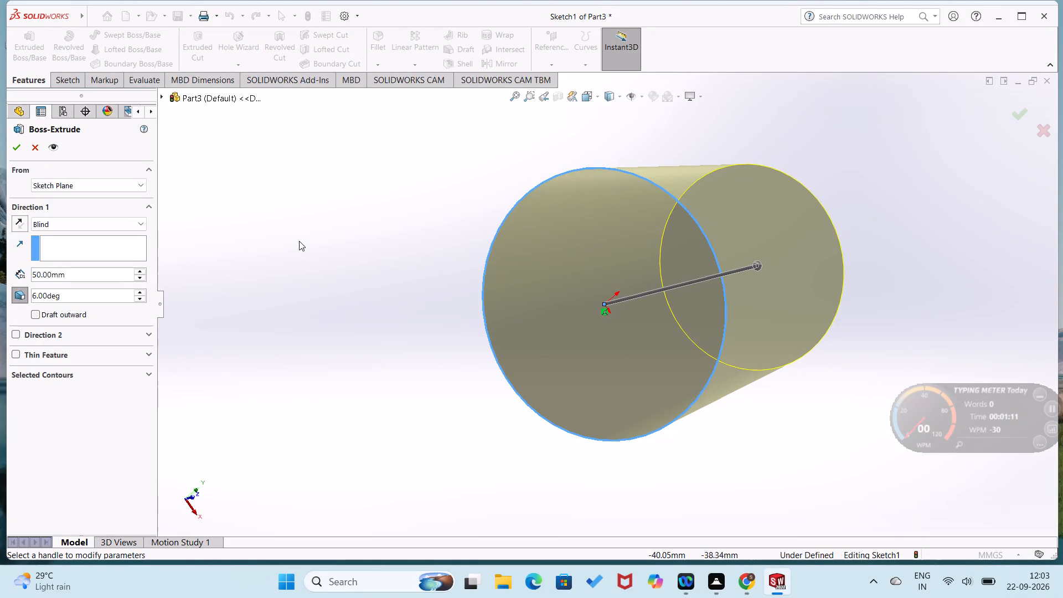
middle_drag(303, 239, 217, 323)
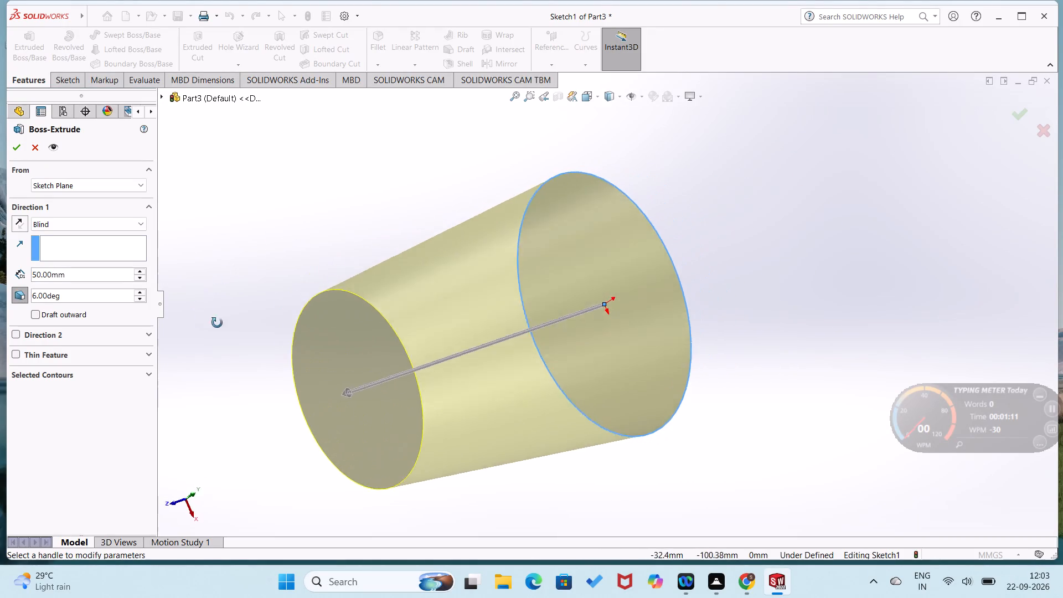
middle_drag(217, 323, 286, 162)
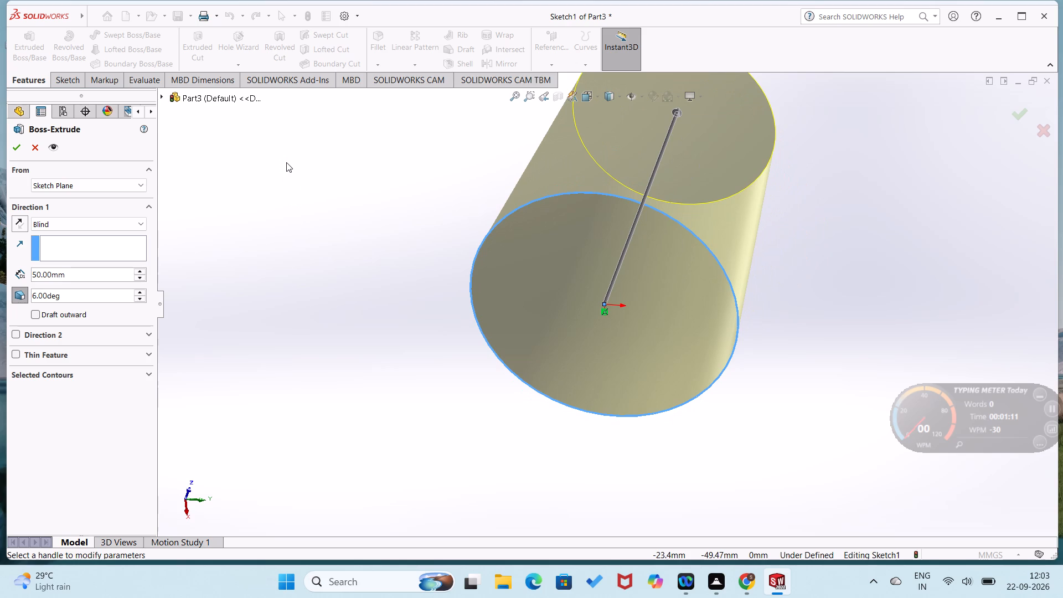
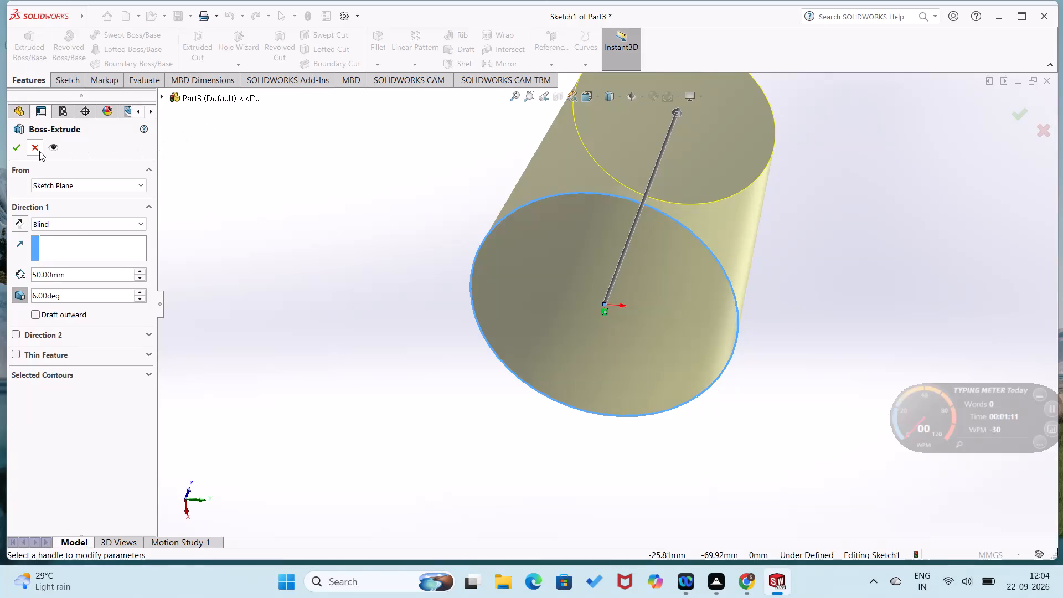
Cancel the tapered boss extrusion and undo the circle and its Front Plane sketch.
click(39, 151)
middle_drag(316, 273, 290, 307)
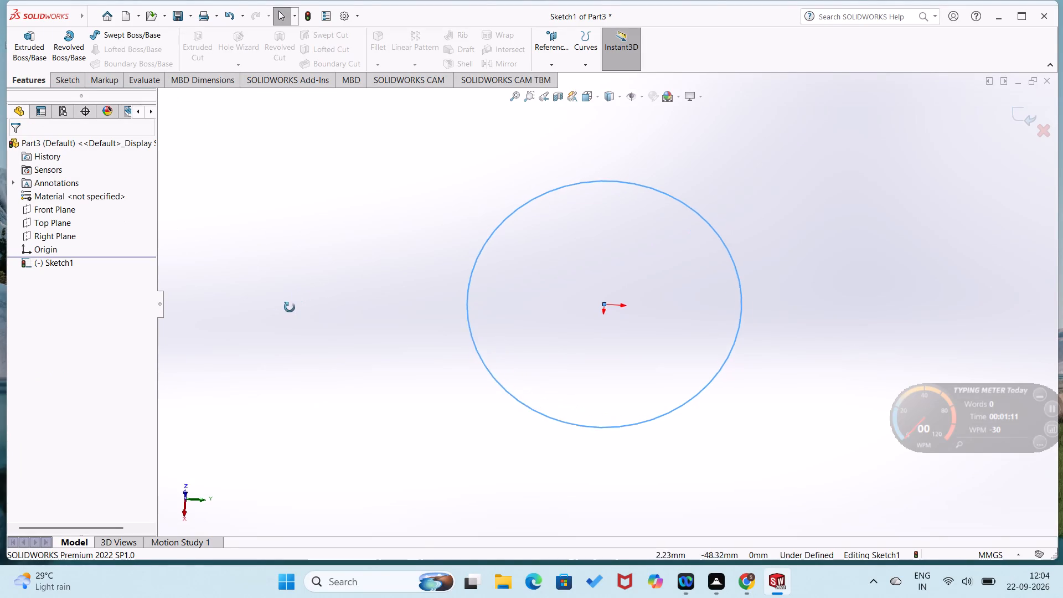
middle_drag(290, 307, 281, 326)
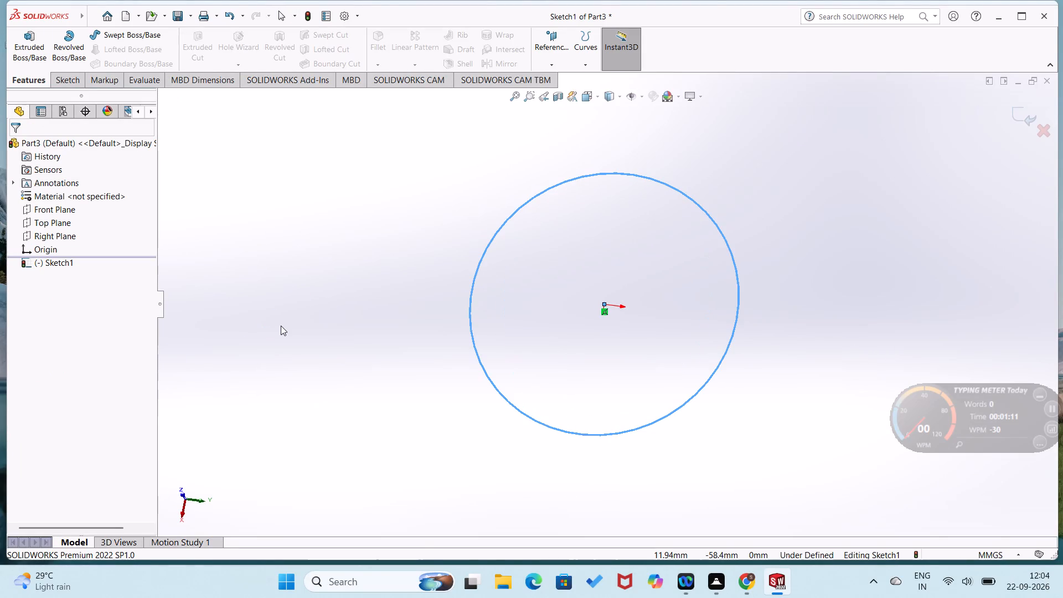
key(ctrl+8)
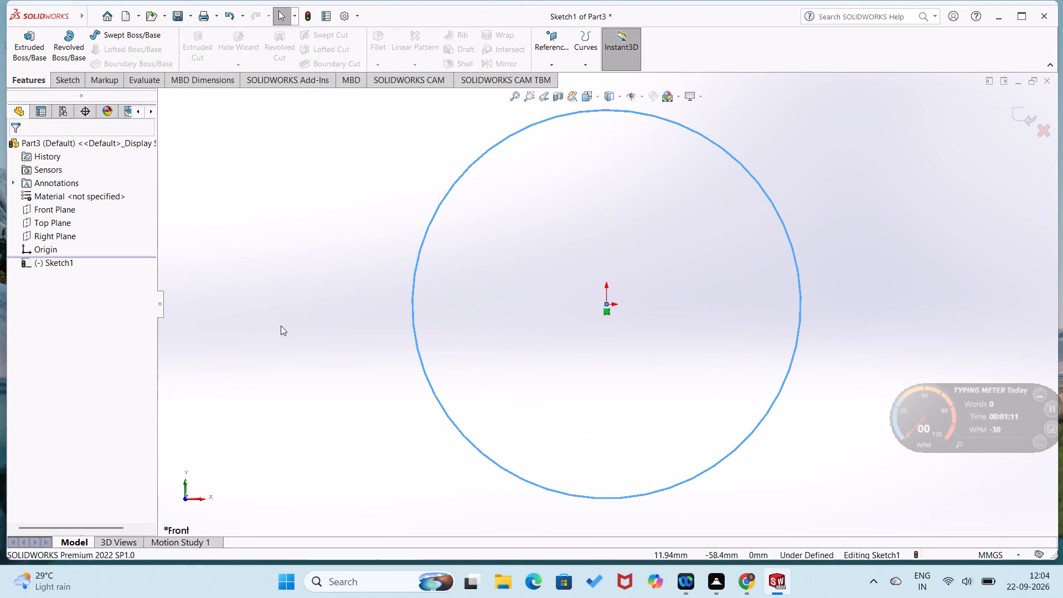
scroll(366, 372, up, 2)
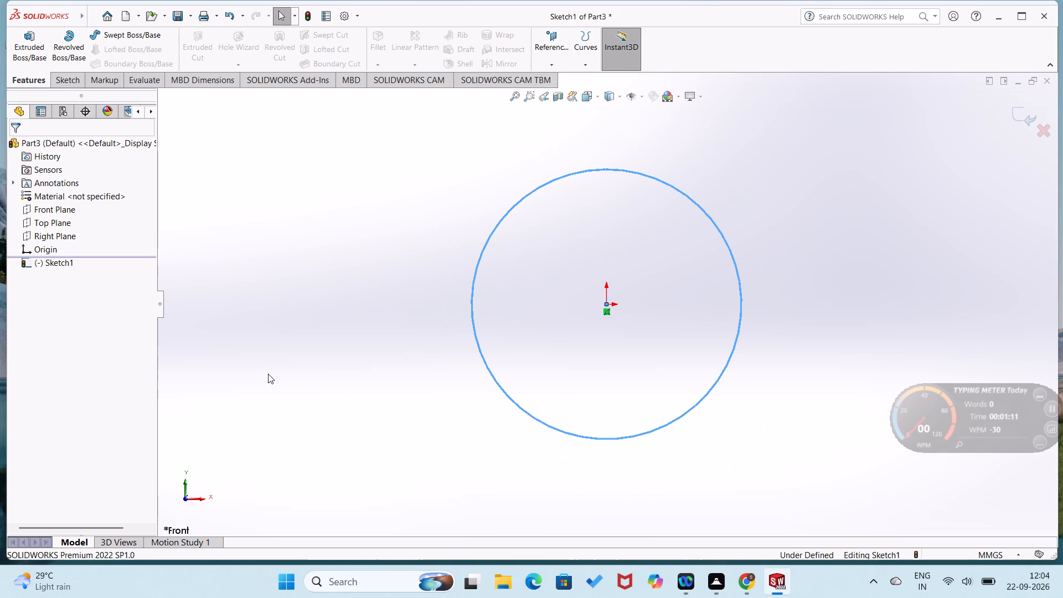
key(ctrl+z)
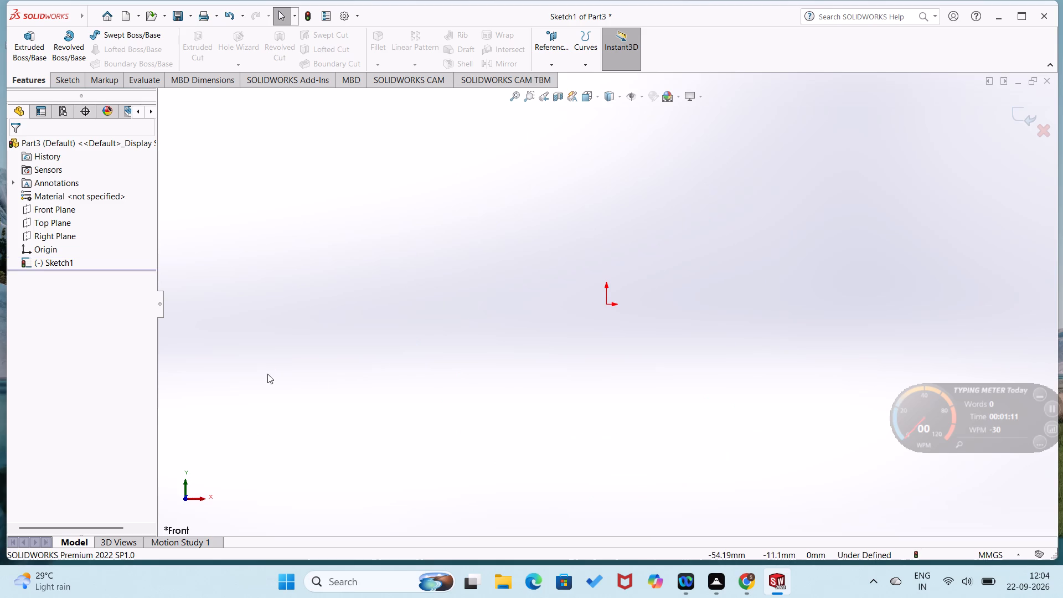
key(ctrl+z)
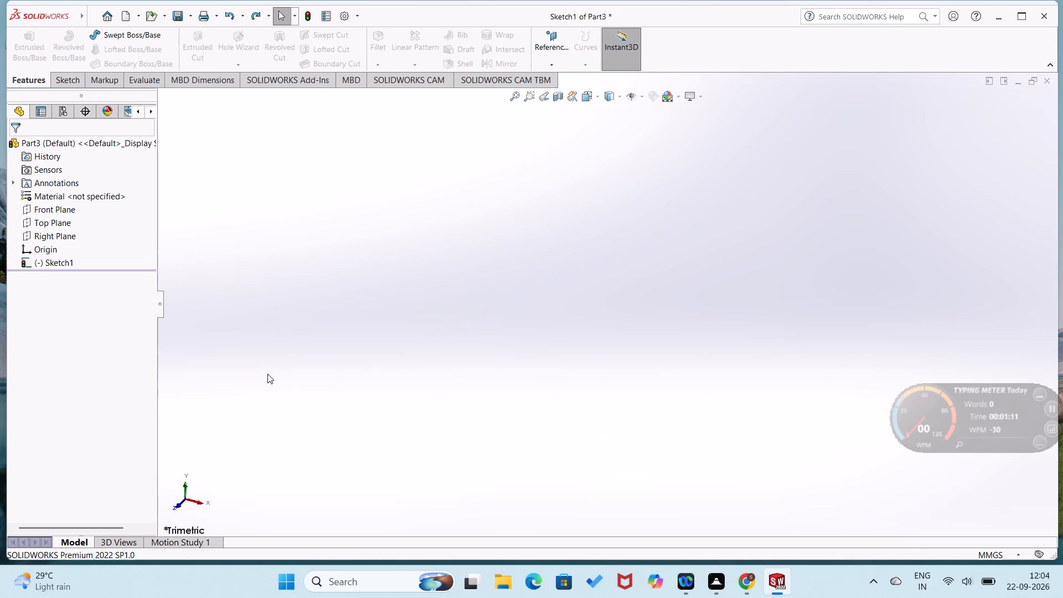
Start a sketch on the Front Plane and draw a circle about 57 mm in diameter centred on the origin.
click(48, 207)
click(61, 190)
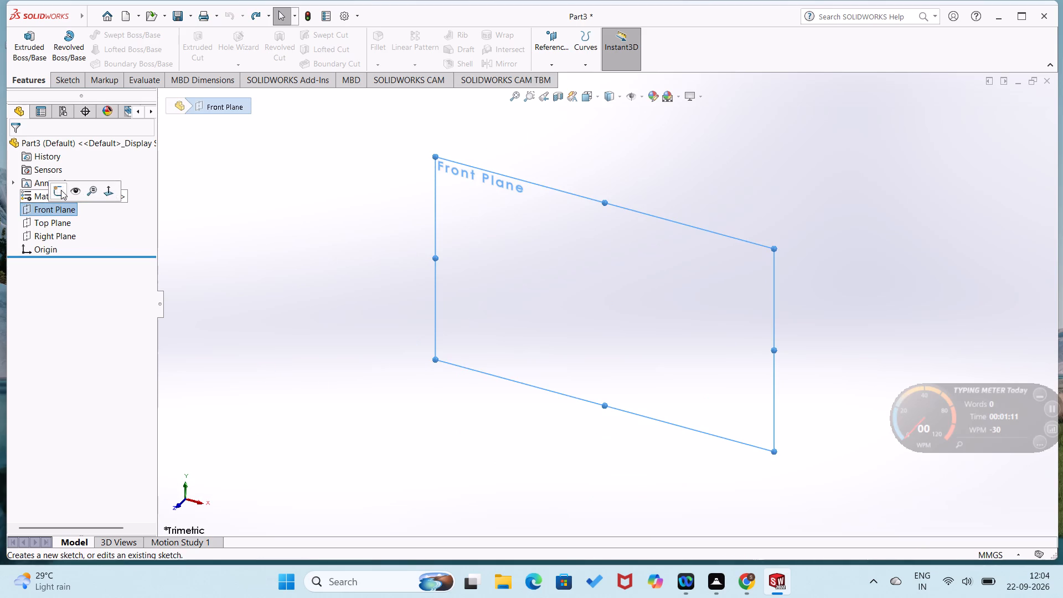
right_drag(604, 341, 433, 386)
right_drag(433, 386, 623, 355)
click(605, 302)
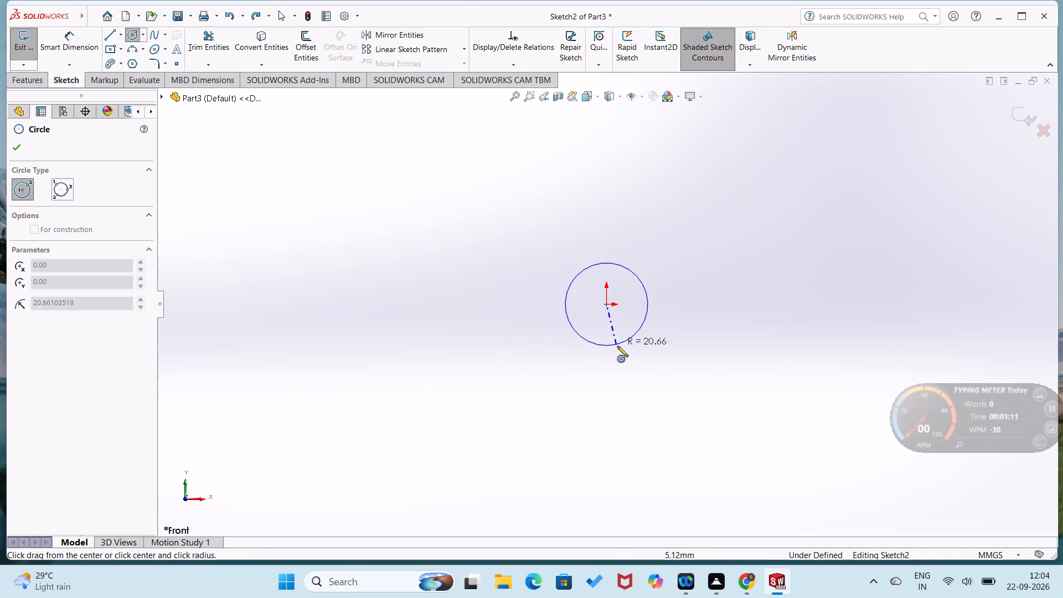
click(622, 359)
Dimension the circle's diameter to 60 mm and exit the sketch.
right_drag(638, 377, 667, 307)
click(662, 318)
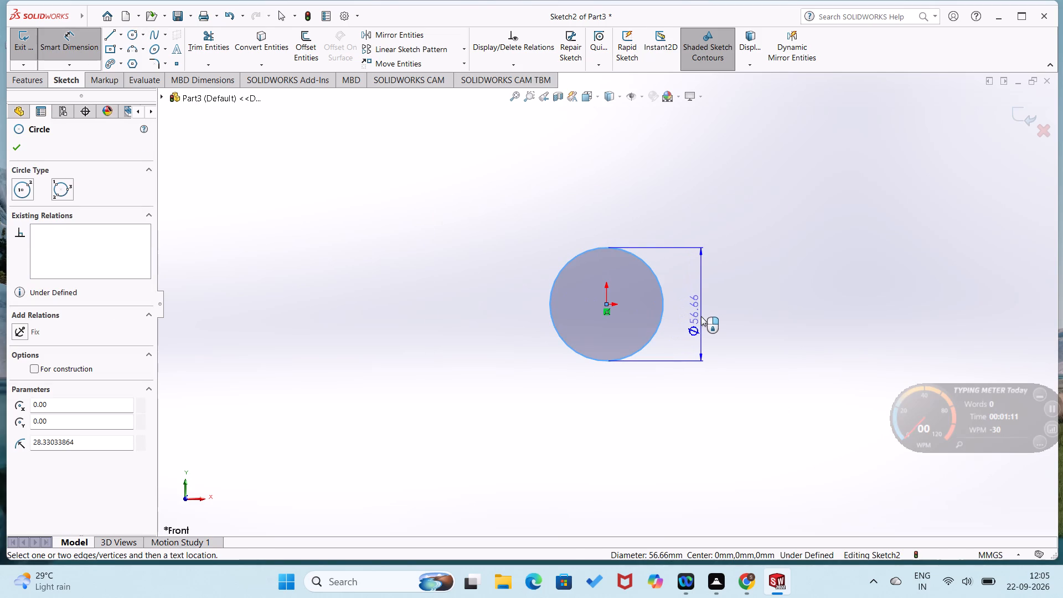
click(701, 316)
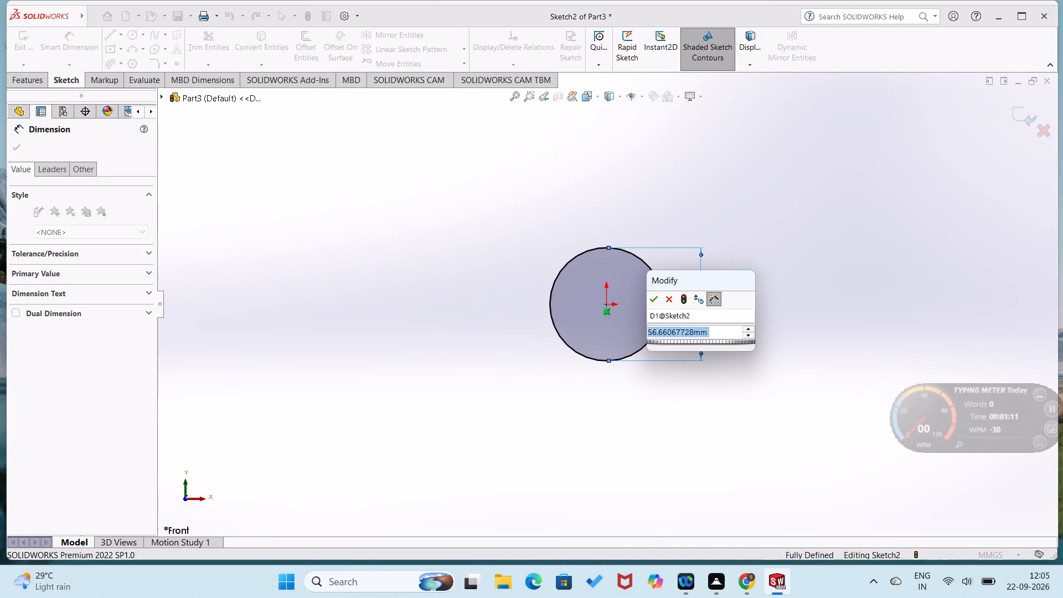
text(60)
key(Return)
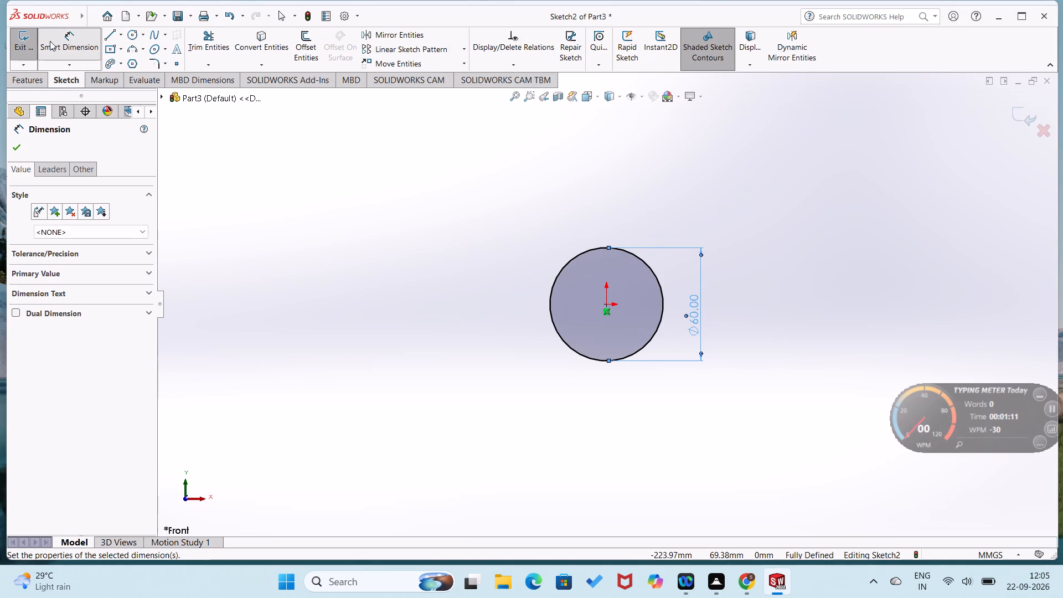
click(30, 43)
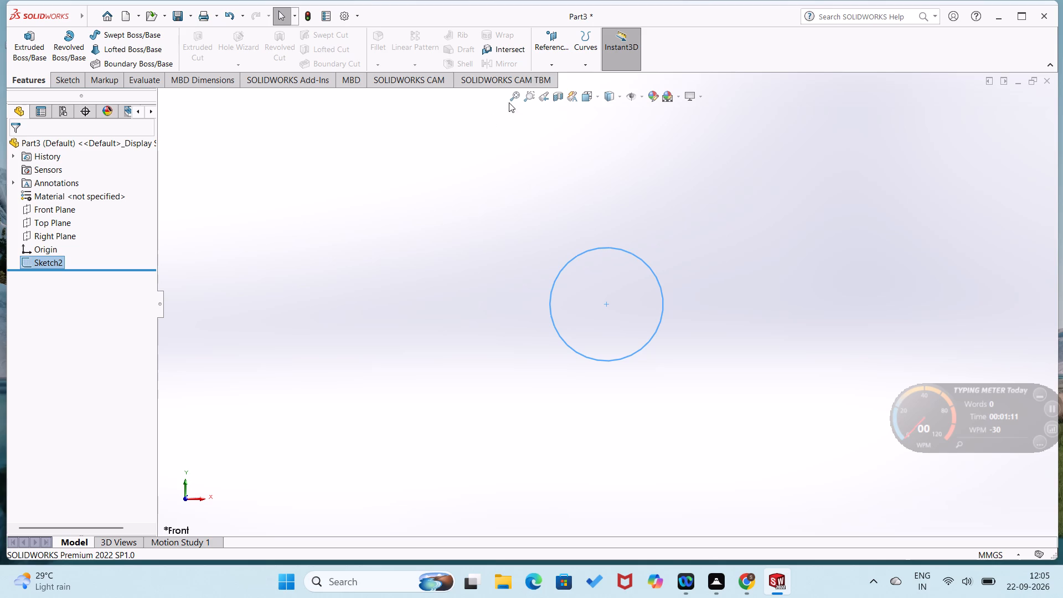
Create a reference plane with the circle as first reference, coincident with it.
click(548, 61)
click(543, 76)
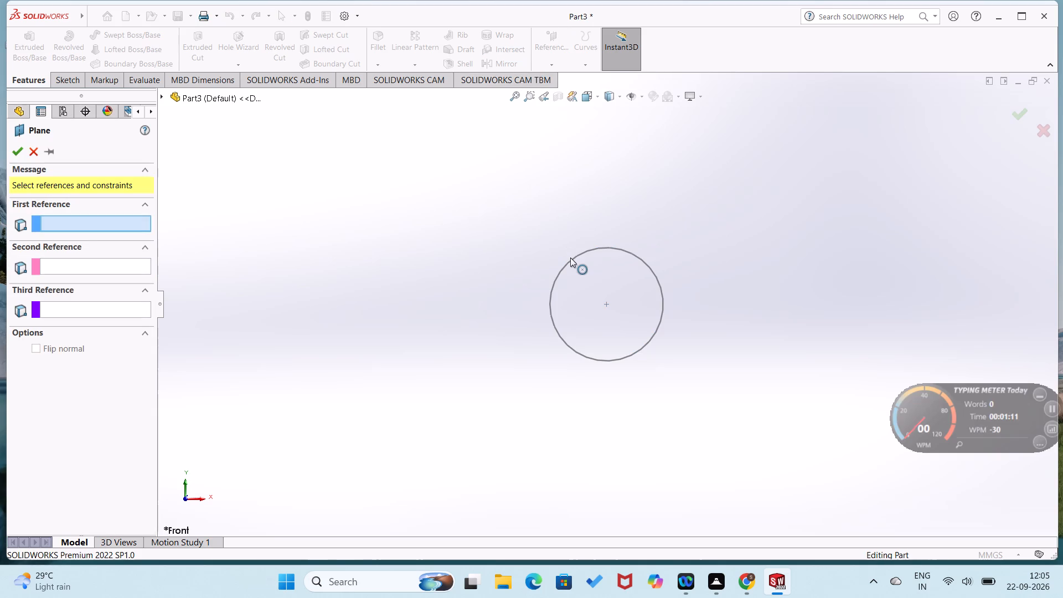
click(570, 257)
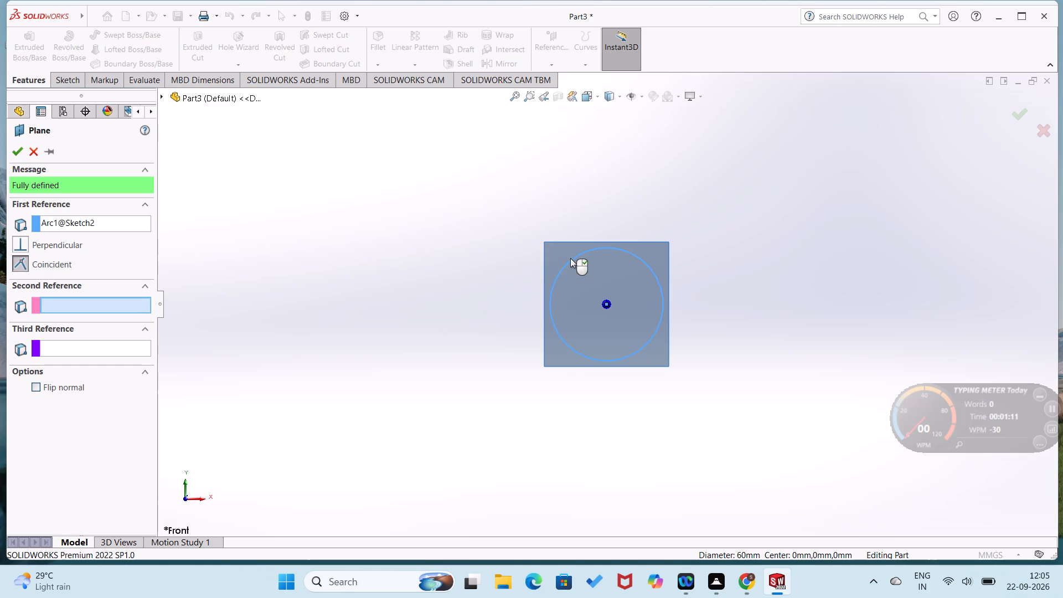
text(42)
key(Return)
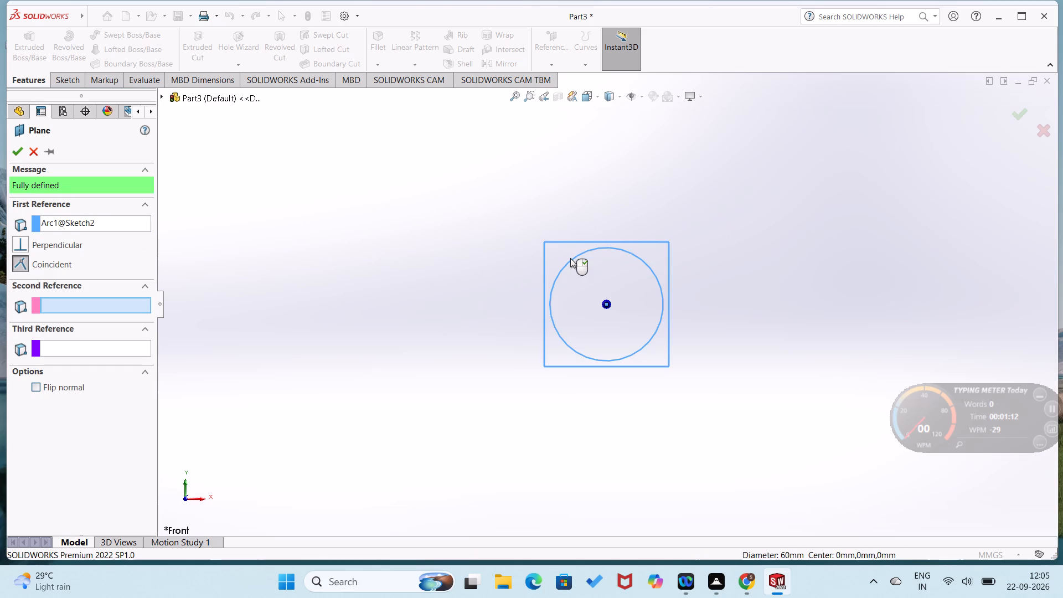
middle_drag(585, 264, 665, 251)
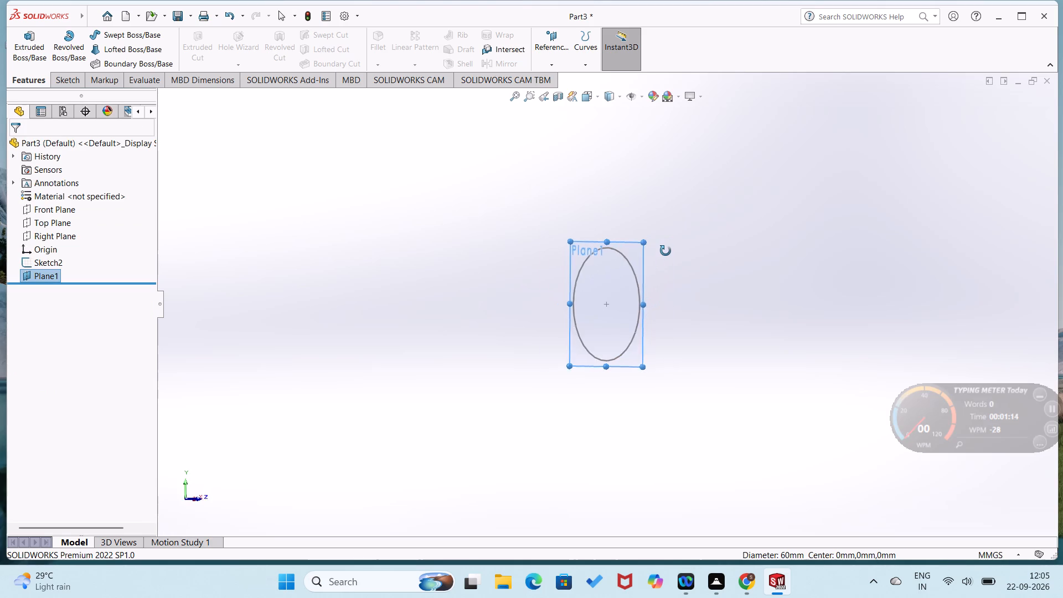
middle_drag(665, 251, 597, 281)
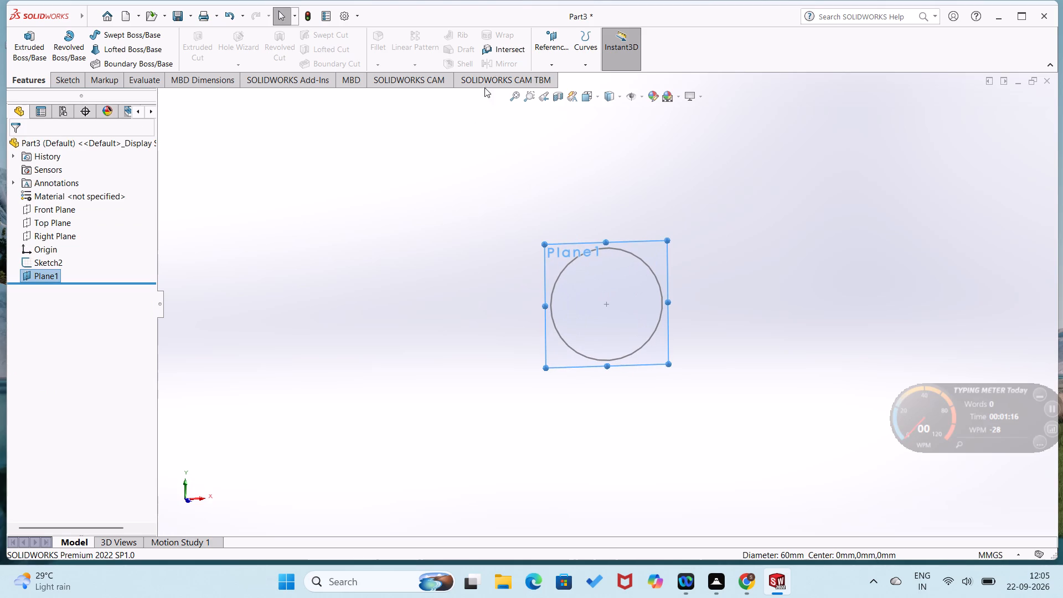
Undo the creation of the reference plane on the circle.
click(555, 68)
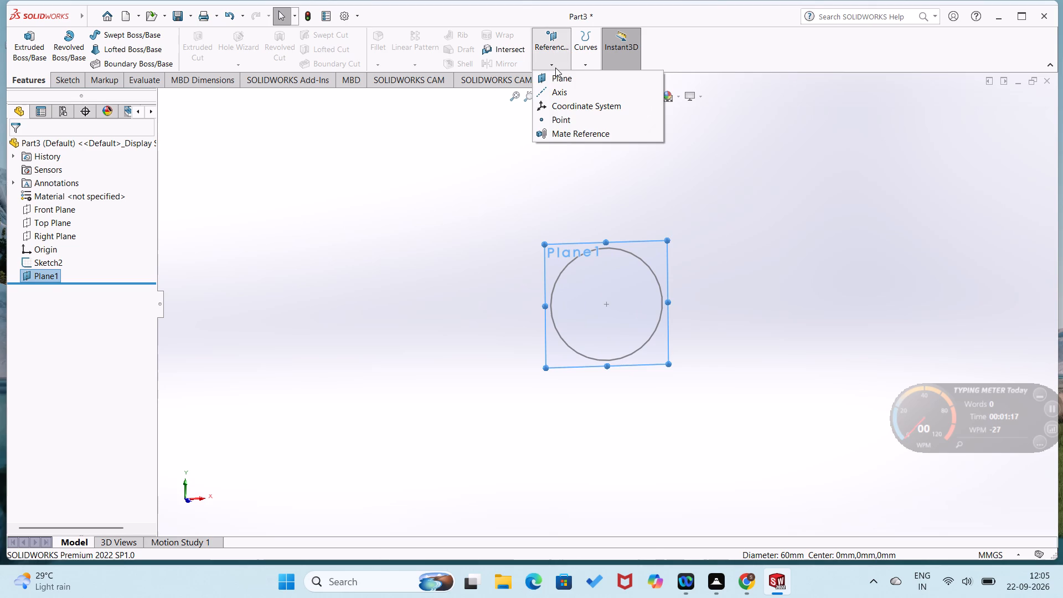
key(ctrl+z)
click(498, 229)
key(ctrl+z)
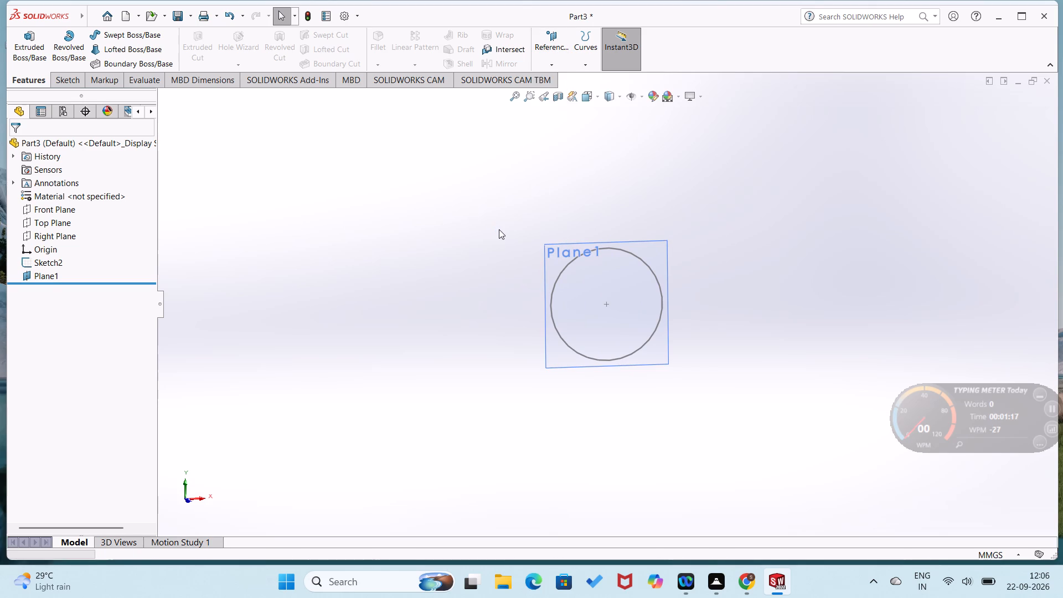
Set up a reference plane coincident with the 60 mm circle as first reference, with its normal flipped.
click(551, 65)
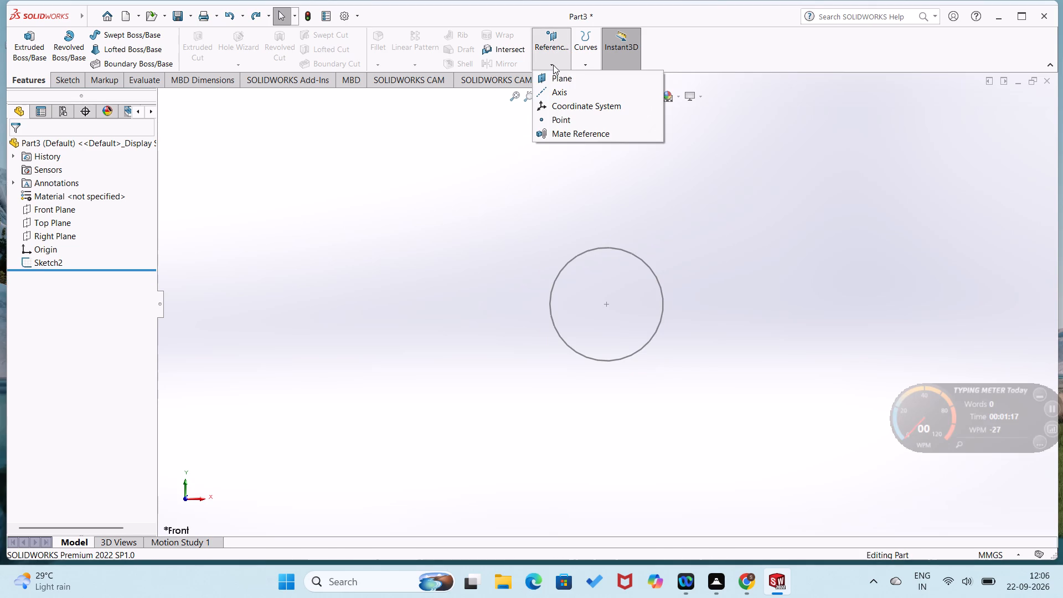
click(559, 73)
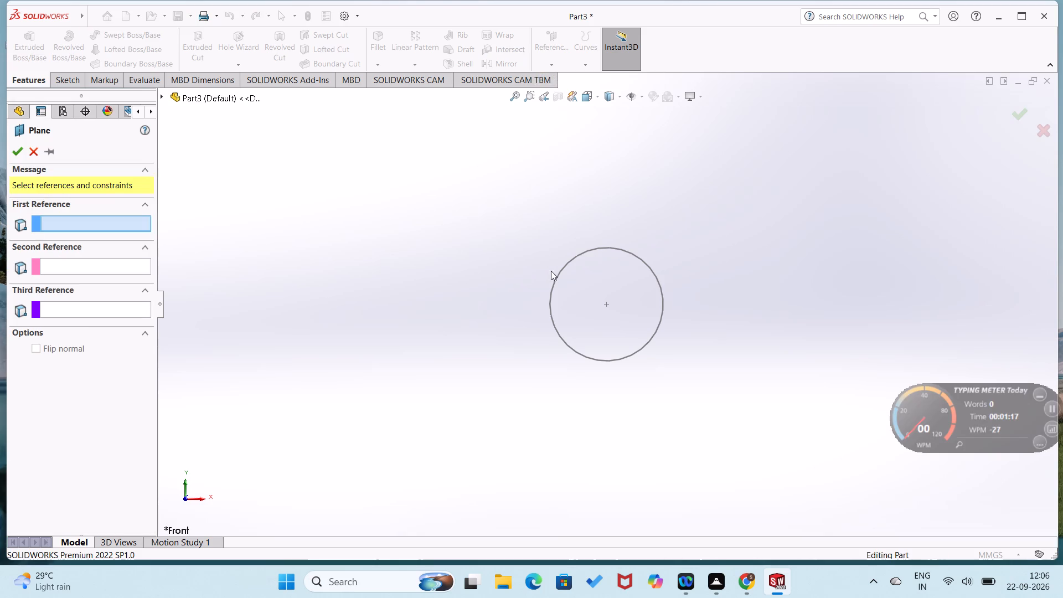
click(559, 276)
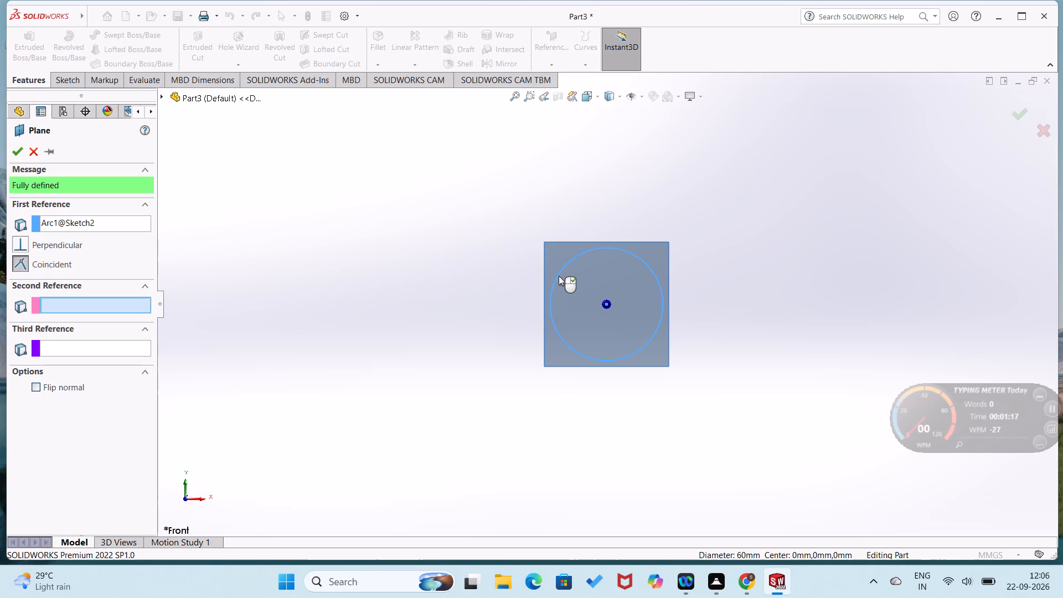
click(35, 384)
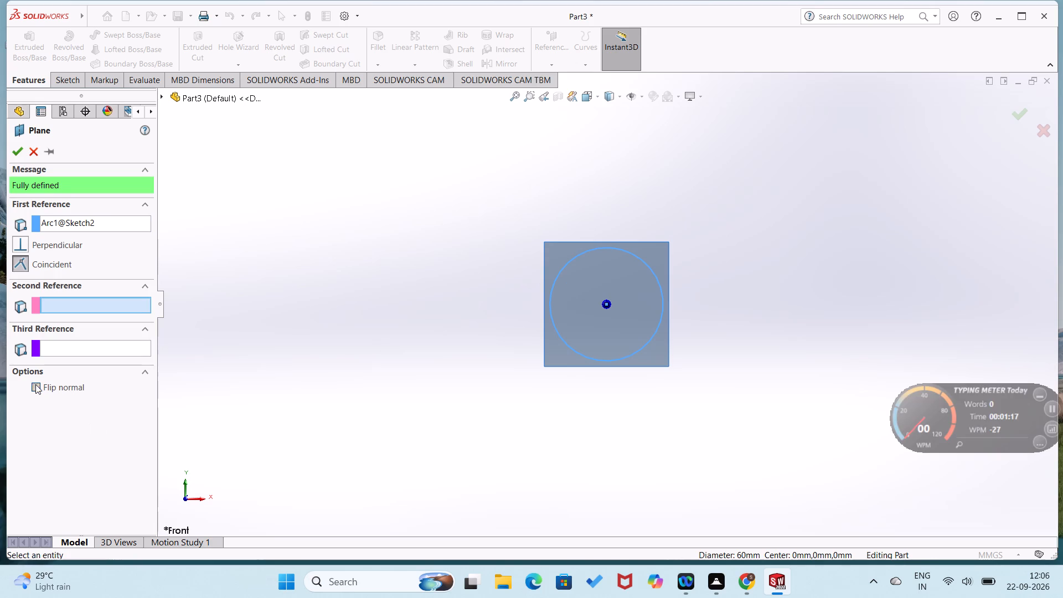
middle_drag(215, 384, 339, 450)
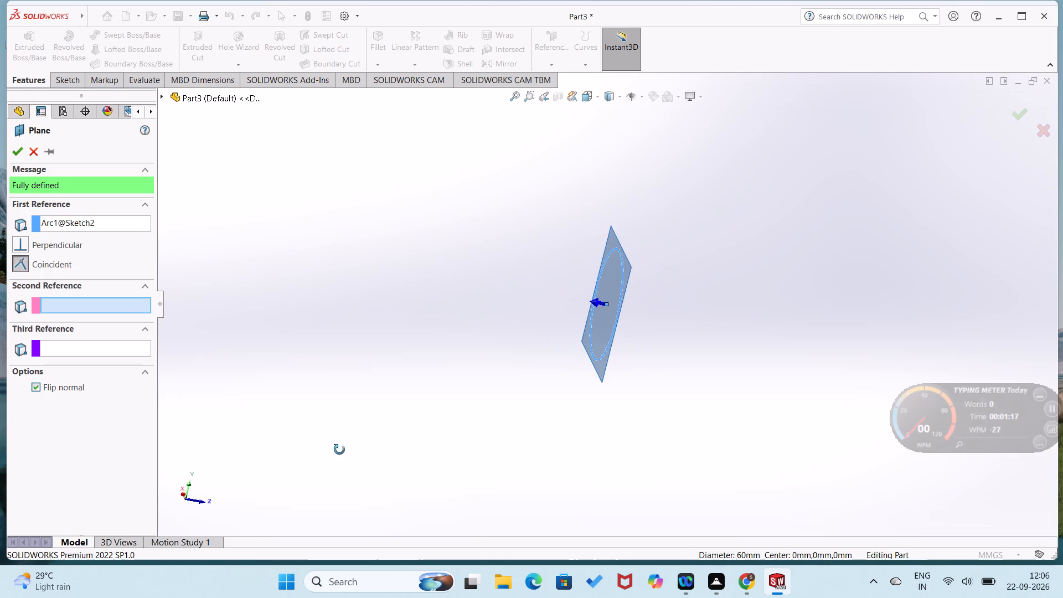
middle_drag(339, 450, 314, 447)
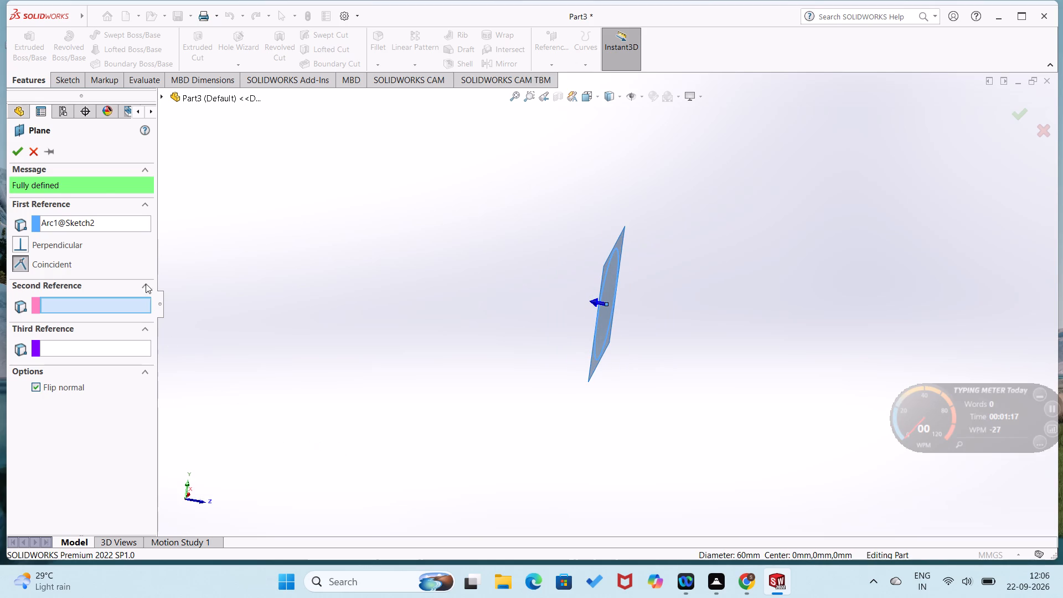
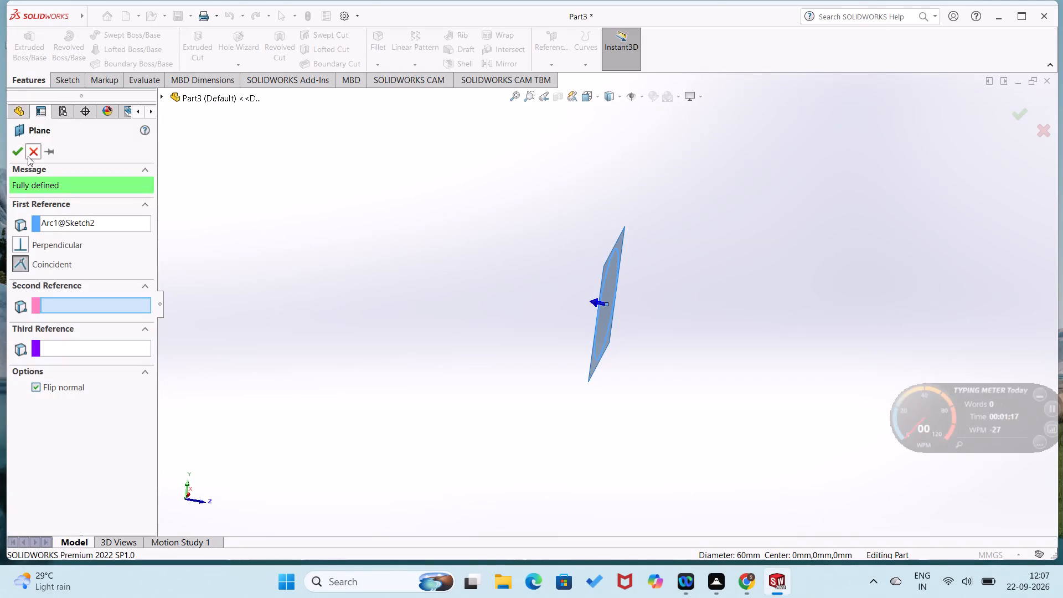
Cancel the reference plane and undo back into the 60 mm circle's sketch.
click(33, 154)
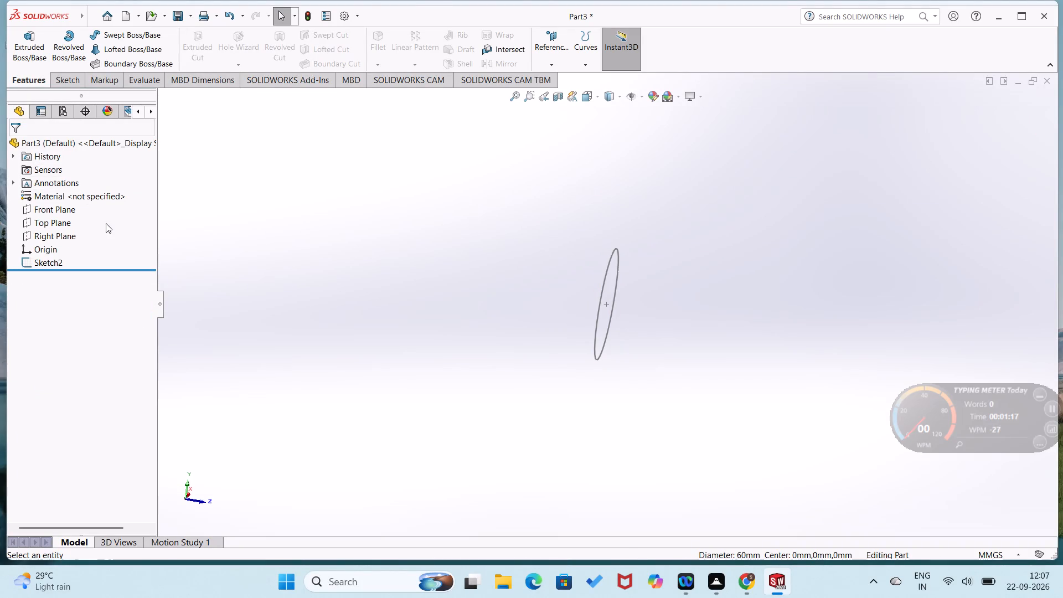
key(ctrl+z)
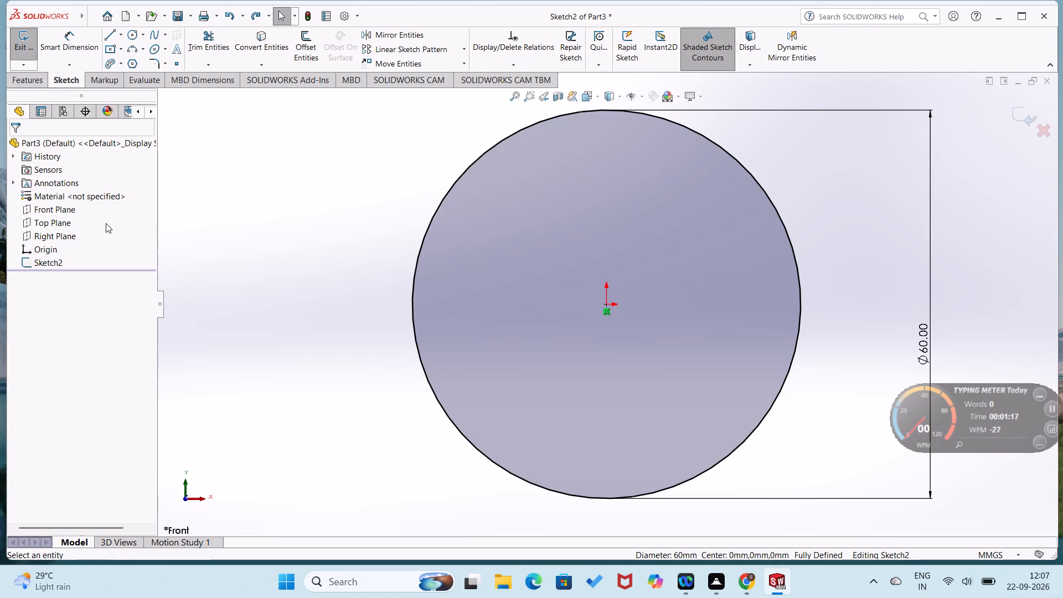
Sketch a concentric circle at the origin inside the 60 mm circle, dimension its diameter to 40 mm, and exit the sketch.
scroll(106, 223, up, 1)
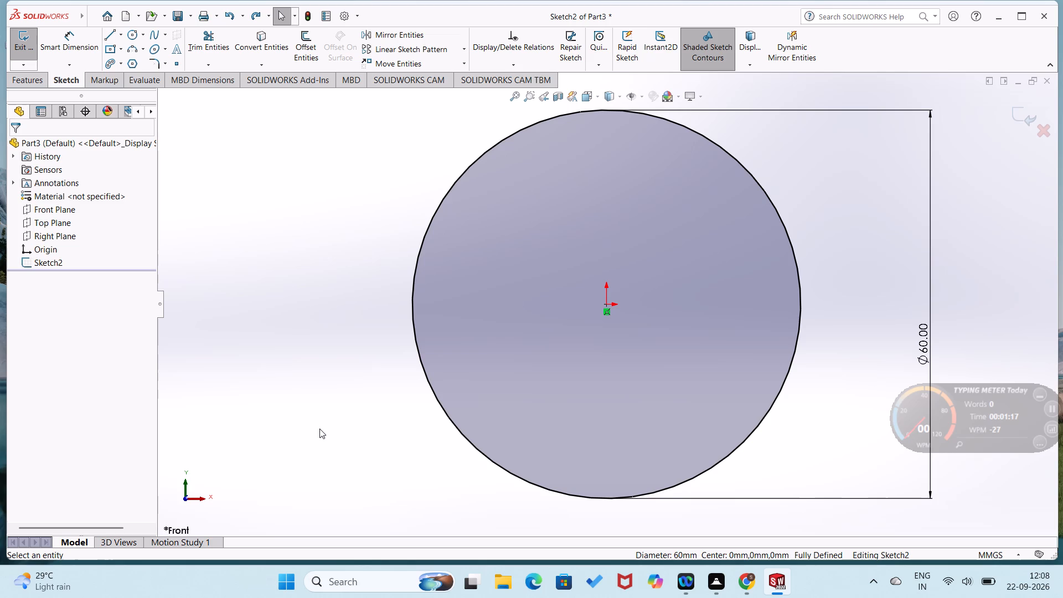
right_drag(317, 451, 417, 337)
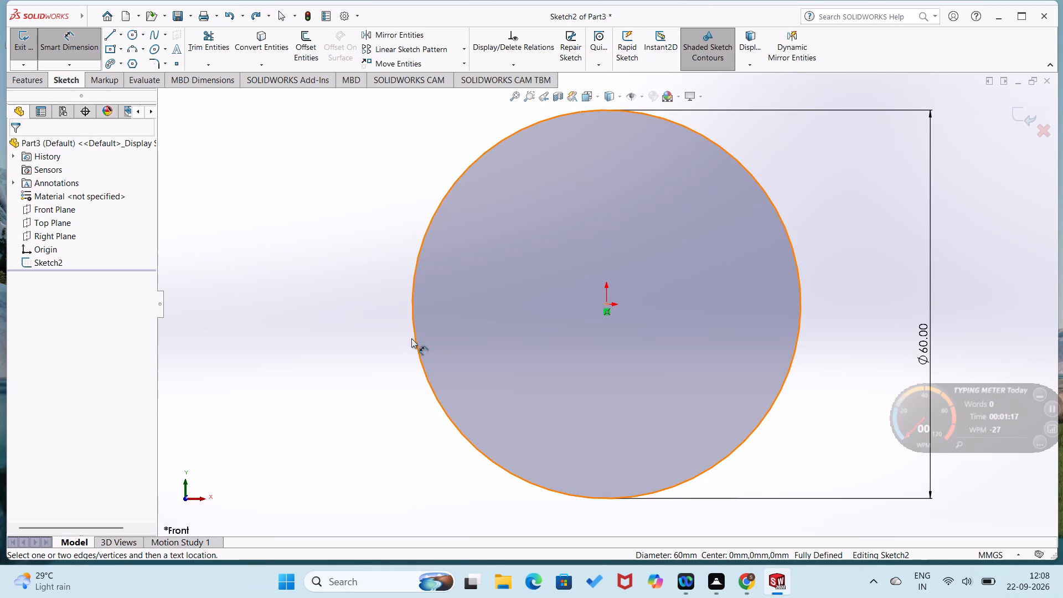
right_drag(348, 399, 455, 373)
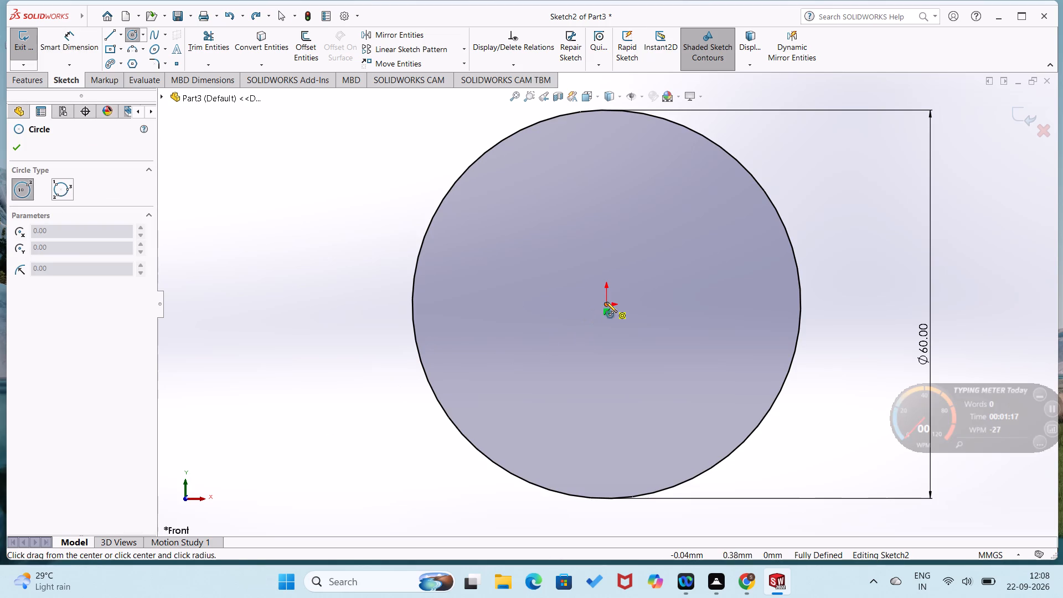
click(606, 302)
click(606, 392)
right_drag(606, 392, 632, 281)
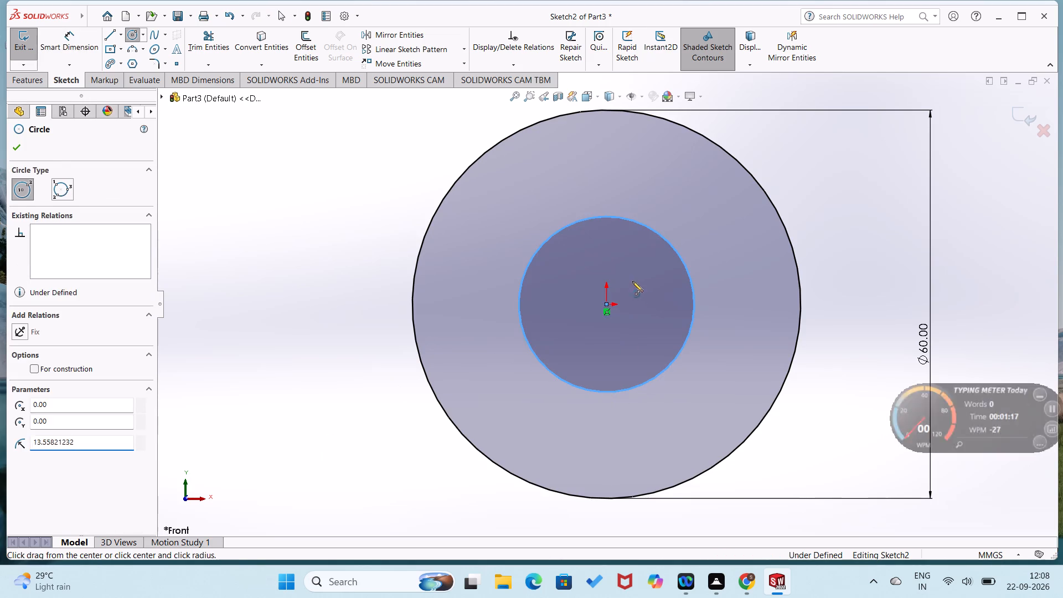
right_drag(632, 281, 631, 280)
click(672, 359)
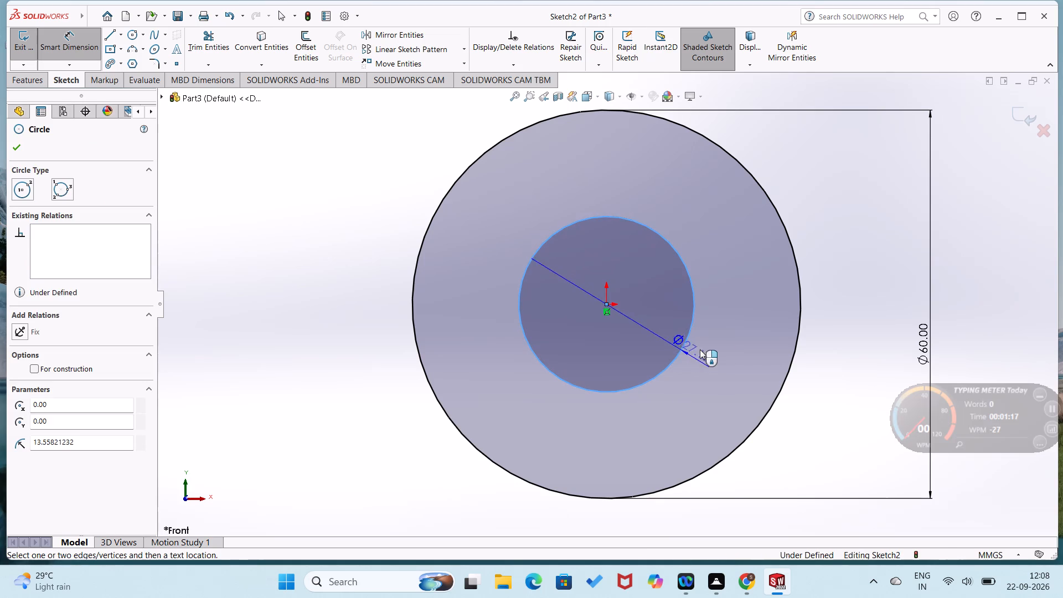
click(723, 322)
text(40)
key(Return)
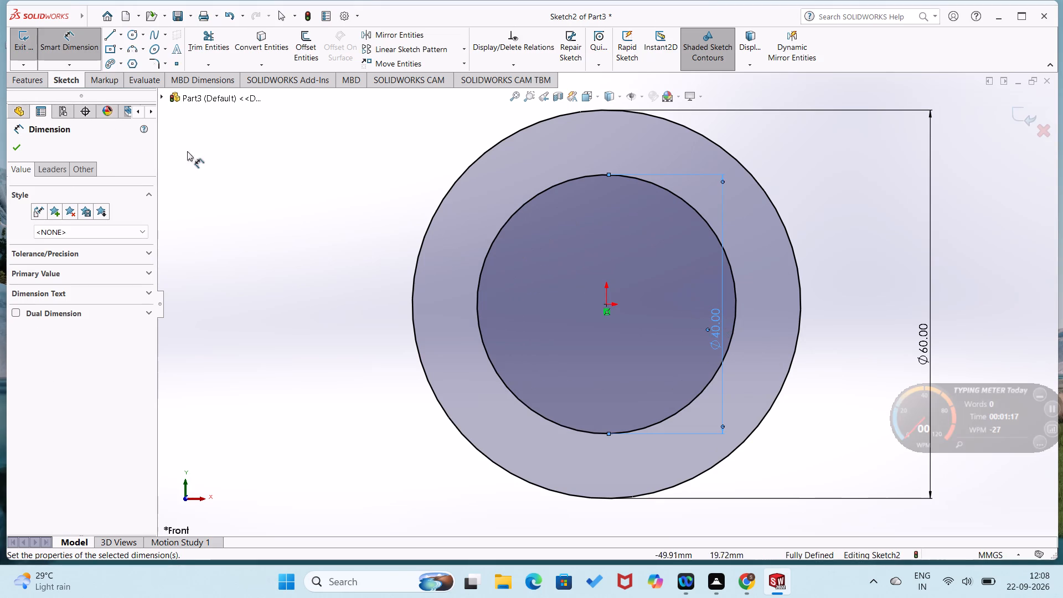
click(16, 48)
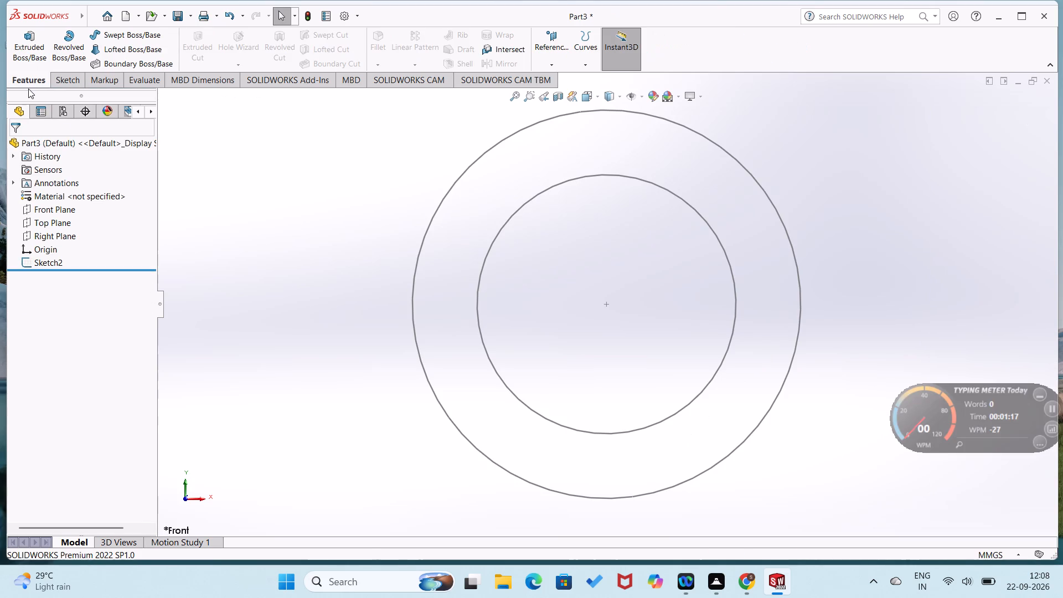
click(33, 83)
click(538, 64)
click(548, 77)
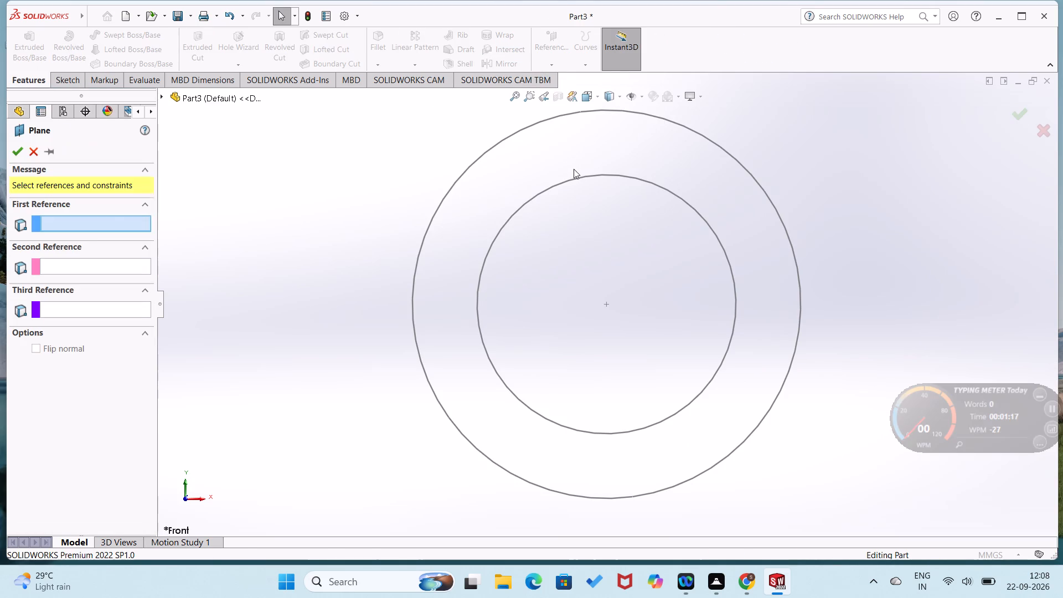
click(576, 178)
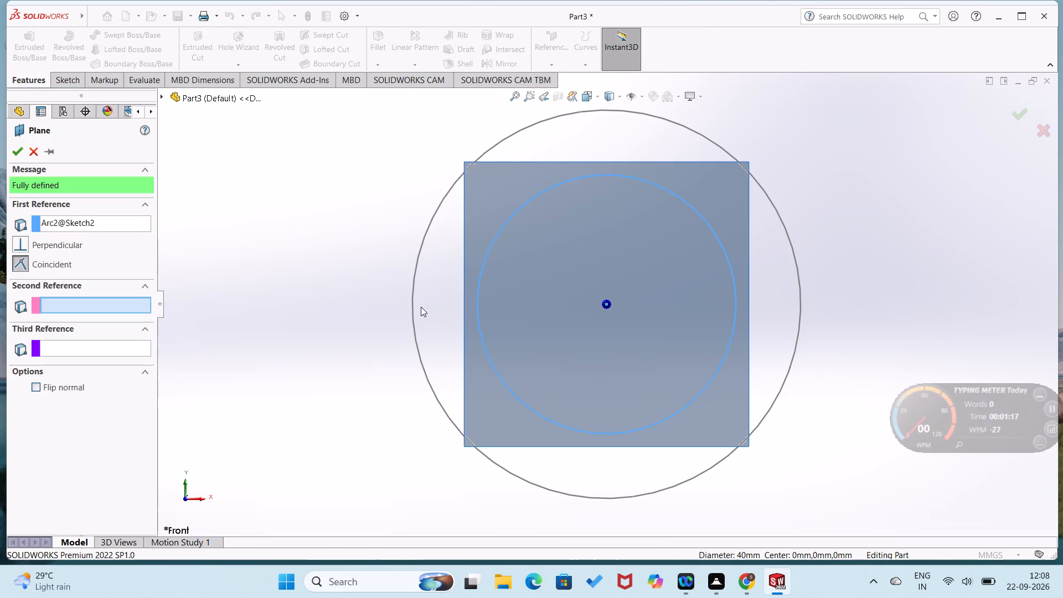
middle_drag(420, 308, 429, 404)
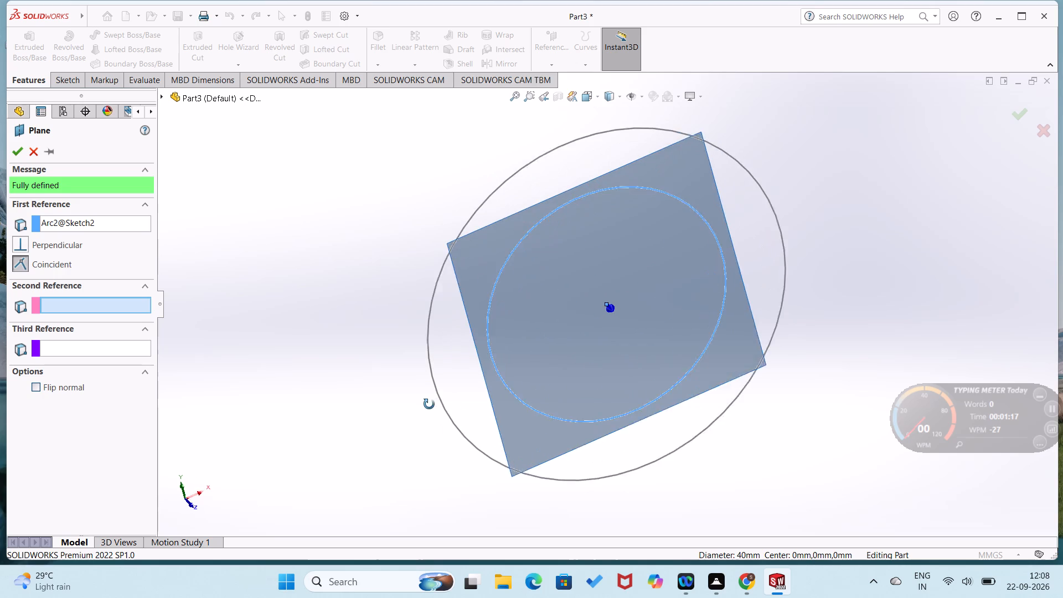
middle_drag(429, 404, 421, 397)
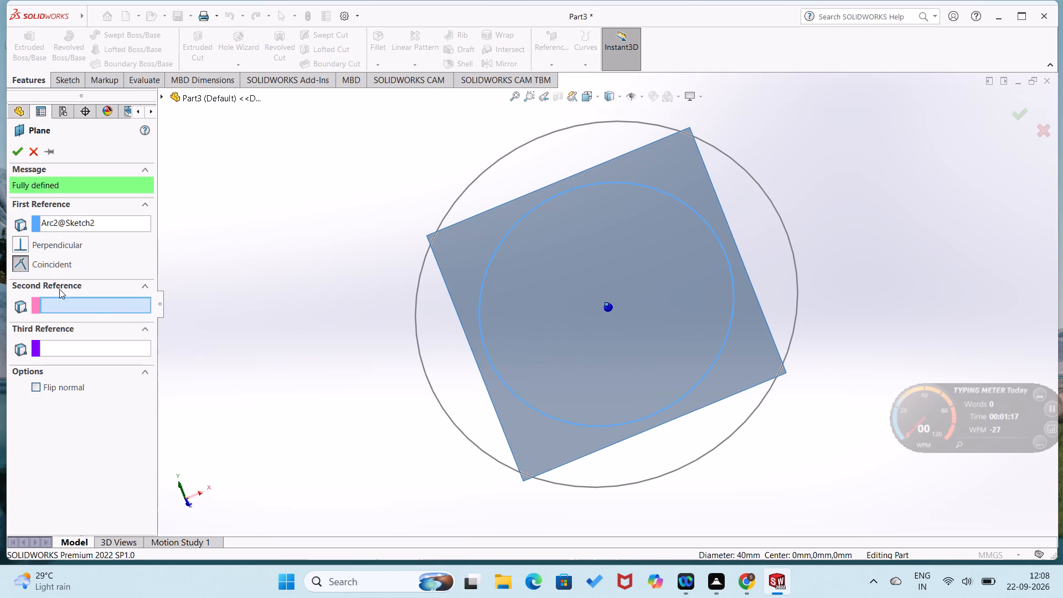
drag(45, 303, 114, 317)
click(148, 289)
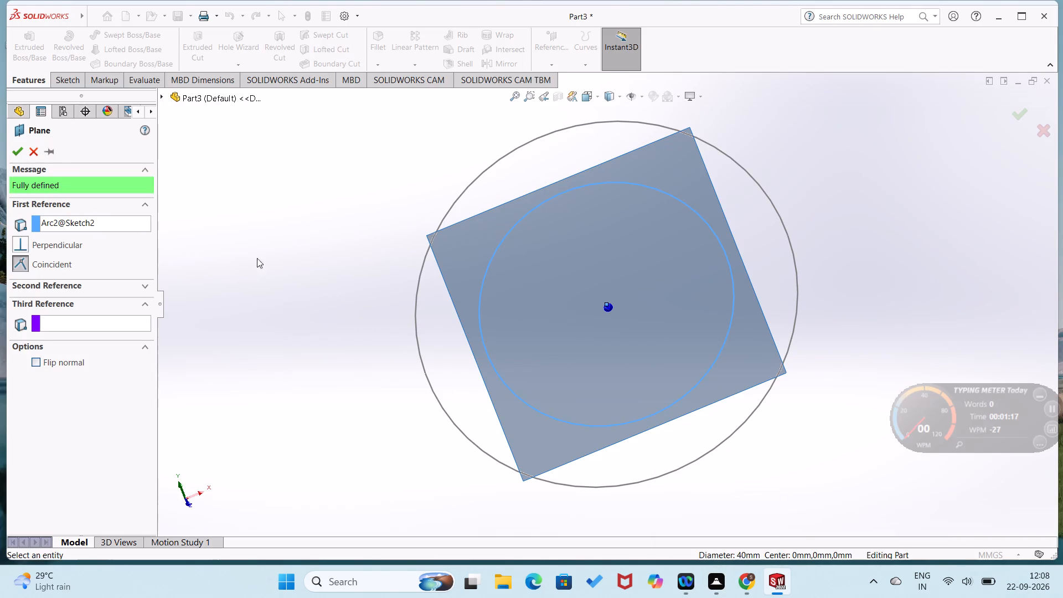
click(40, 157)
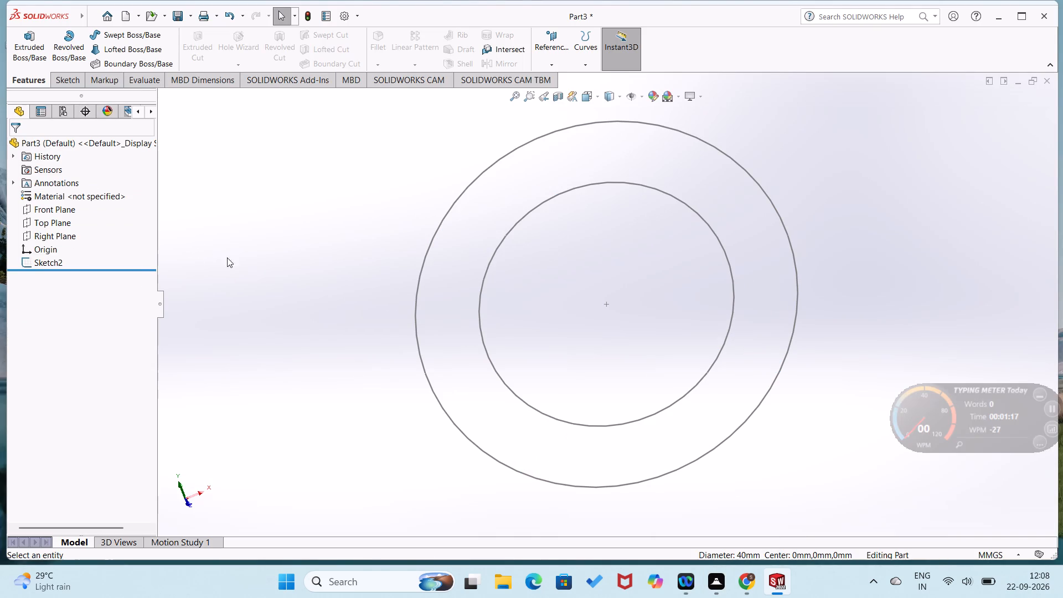
Close the current part without saving and create a new part.
click(1049, 80)
click(564, 303)
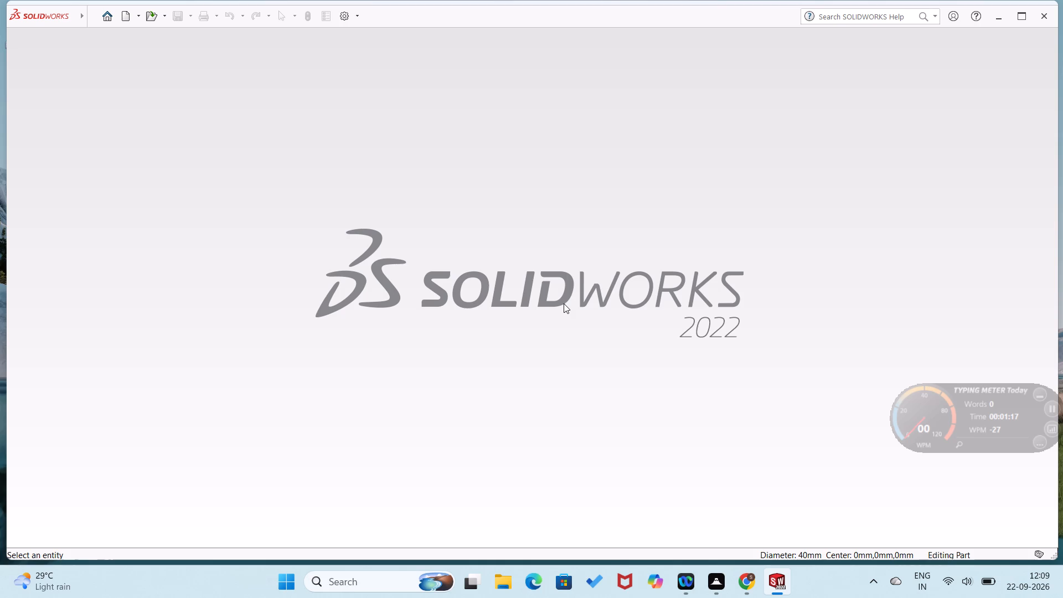
click(101, 13)
click(304, 165)
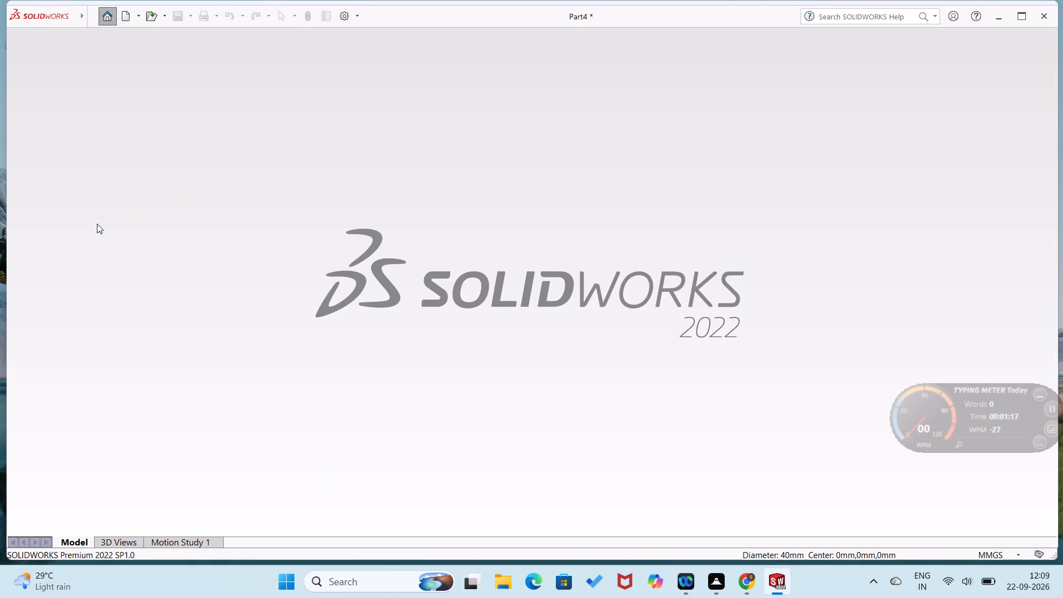
On the Front Plane, sketch connected lines: slanted about 84 mm up from the origin, short horizontal, and vertical about 72 mm down.
click(56, 205)
click(68, 188)
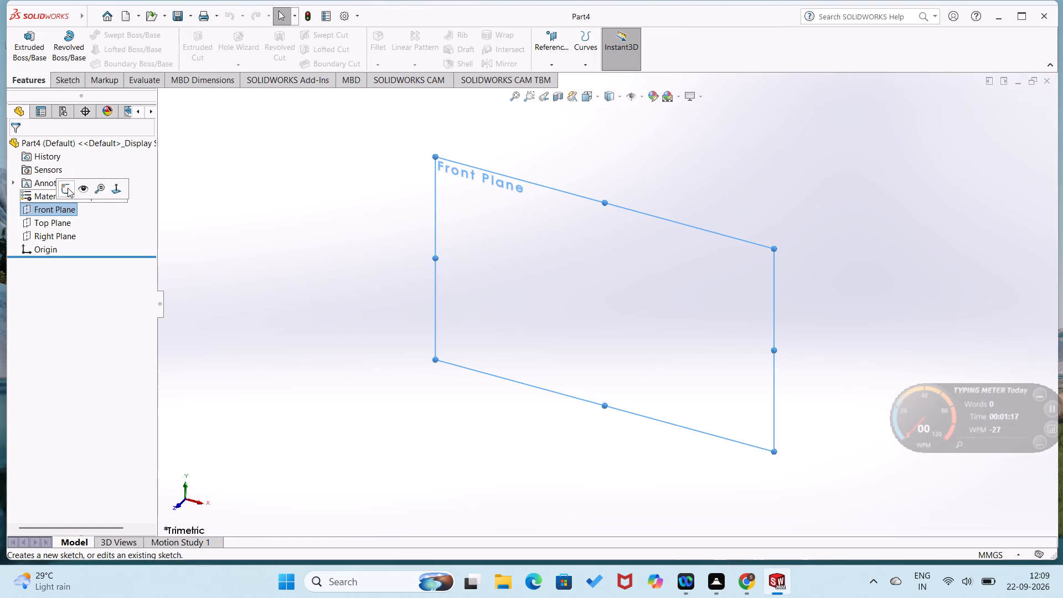
right_drag(489, 312, 375, 335)
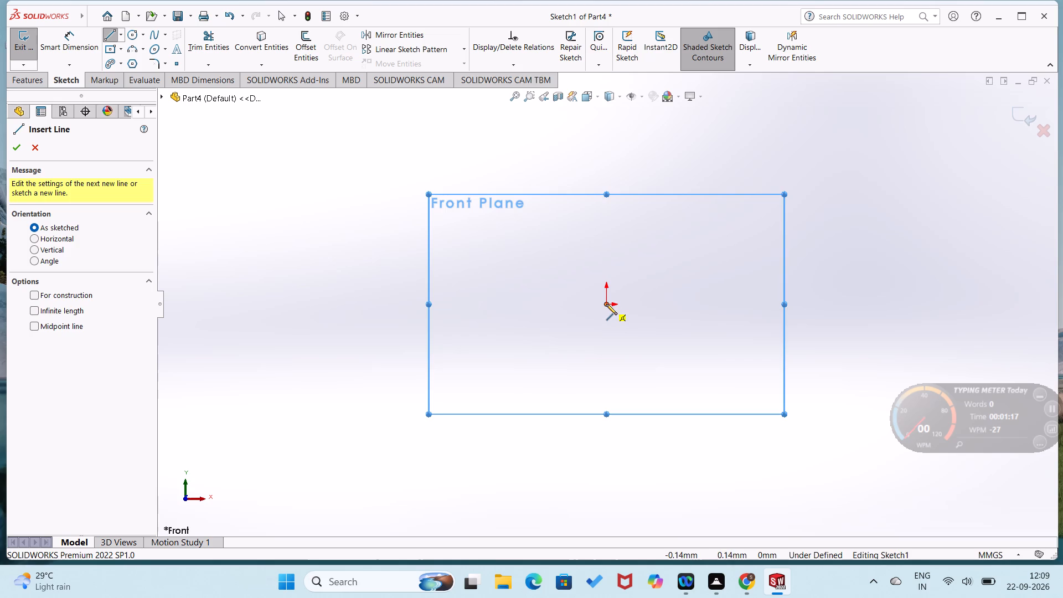
click(606, 304)
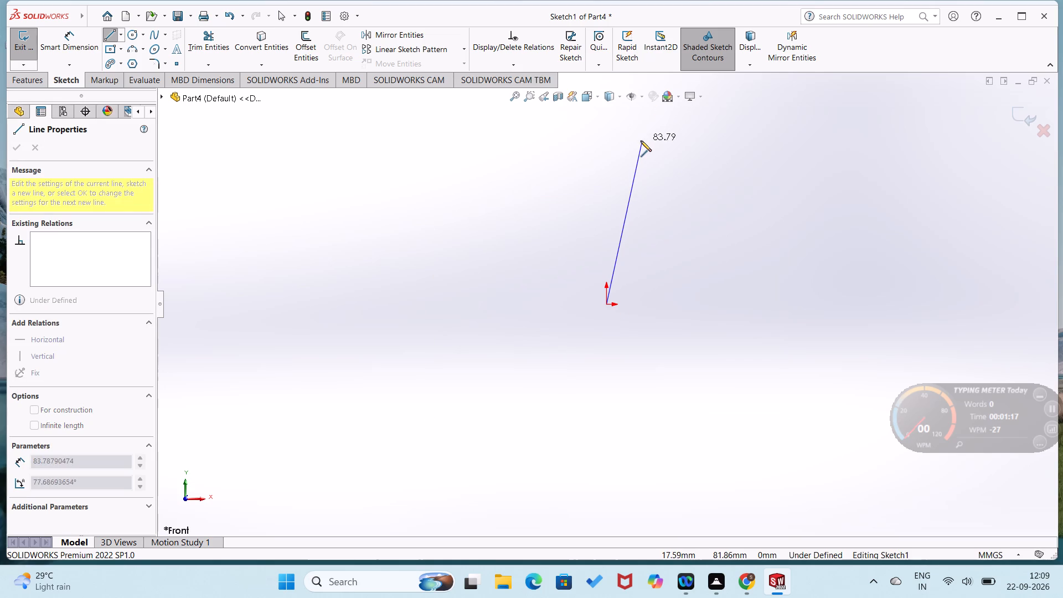
click(641, 141)
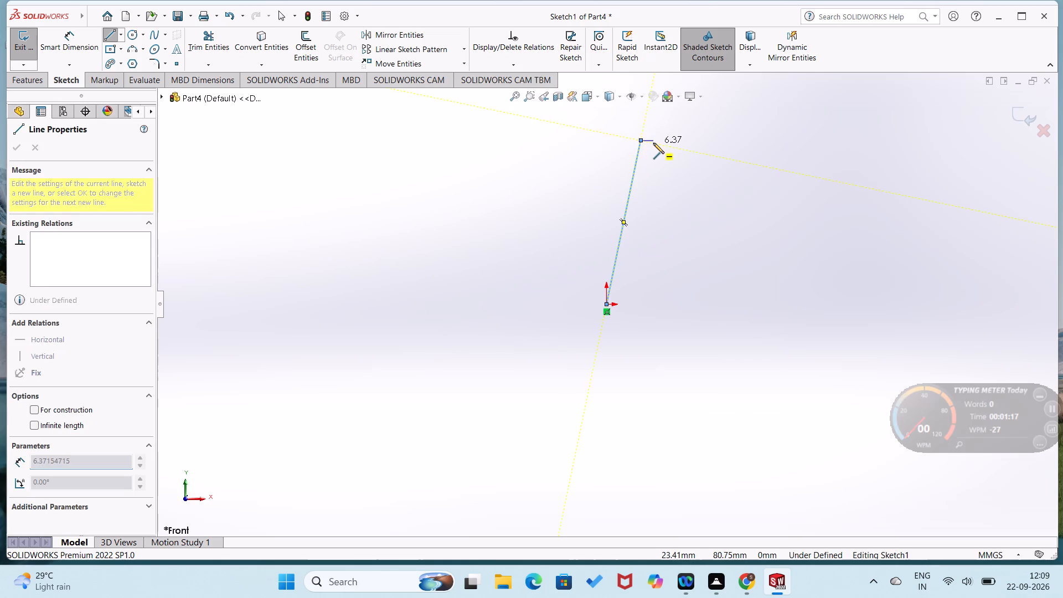
click(654, 143)
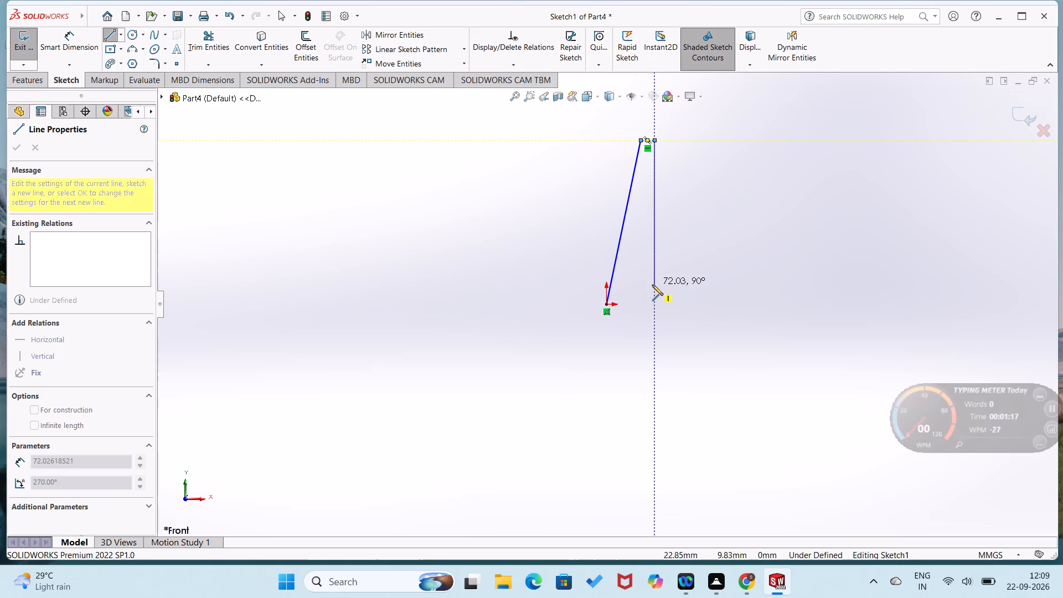
click(652, 285)
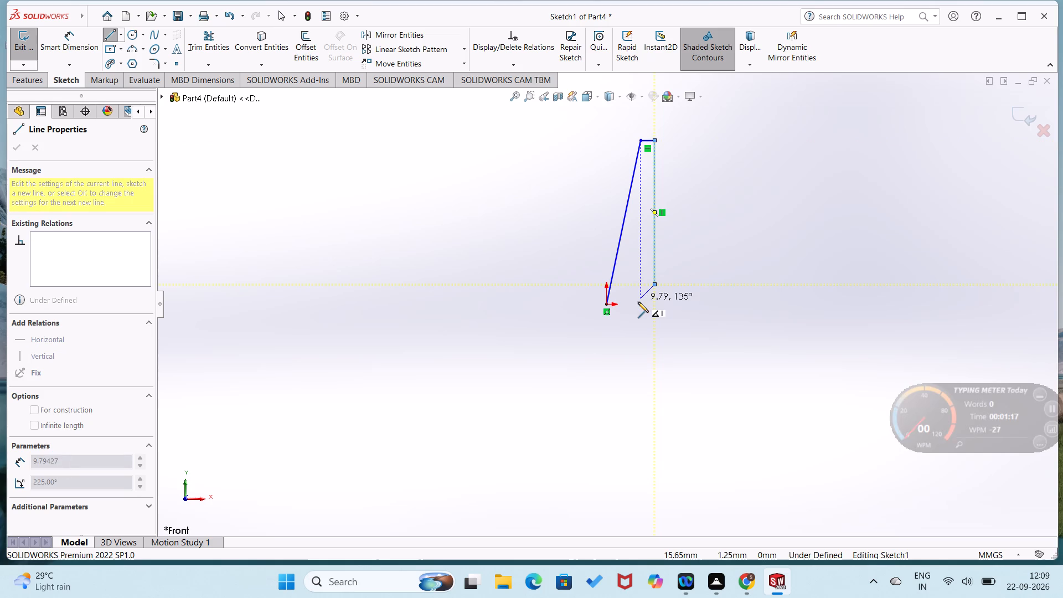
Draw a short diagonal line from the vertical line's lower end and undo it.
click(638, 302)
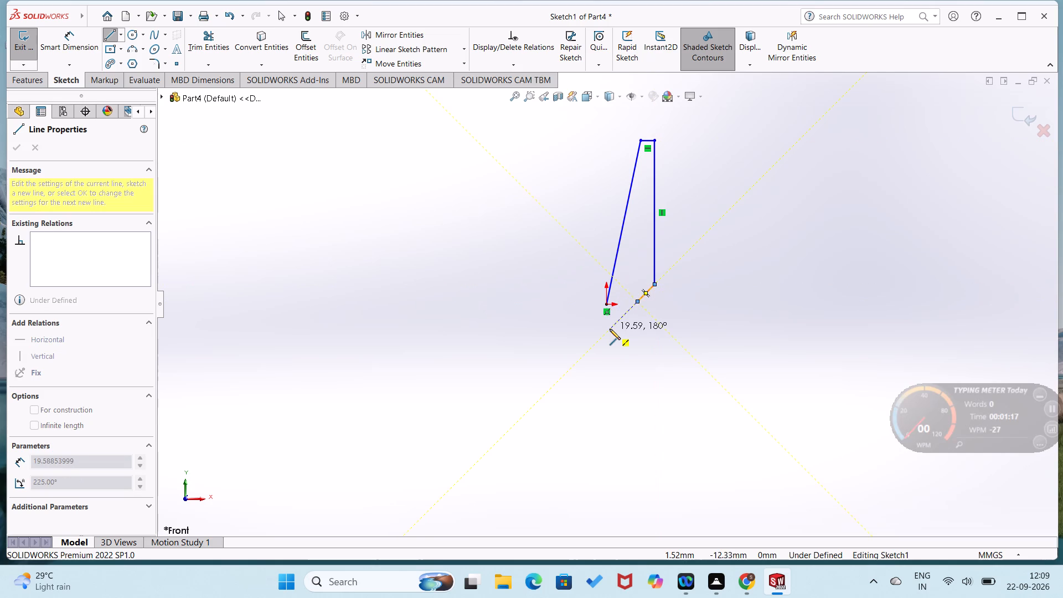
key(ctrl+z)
Close the profile with a horizontal line about 17 mm long from the origin and a slanted line to the vertical line's lower end.
right_drag(744, 302, 629, 372)
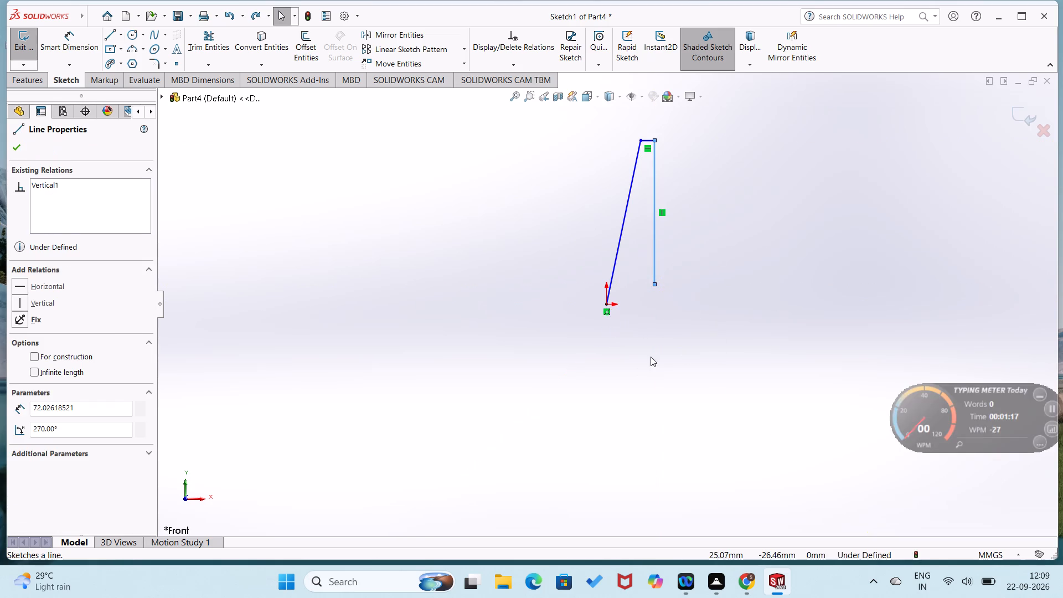
click(607, 306)
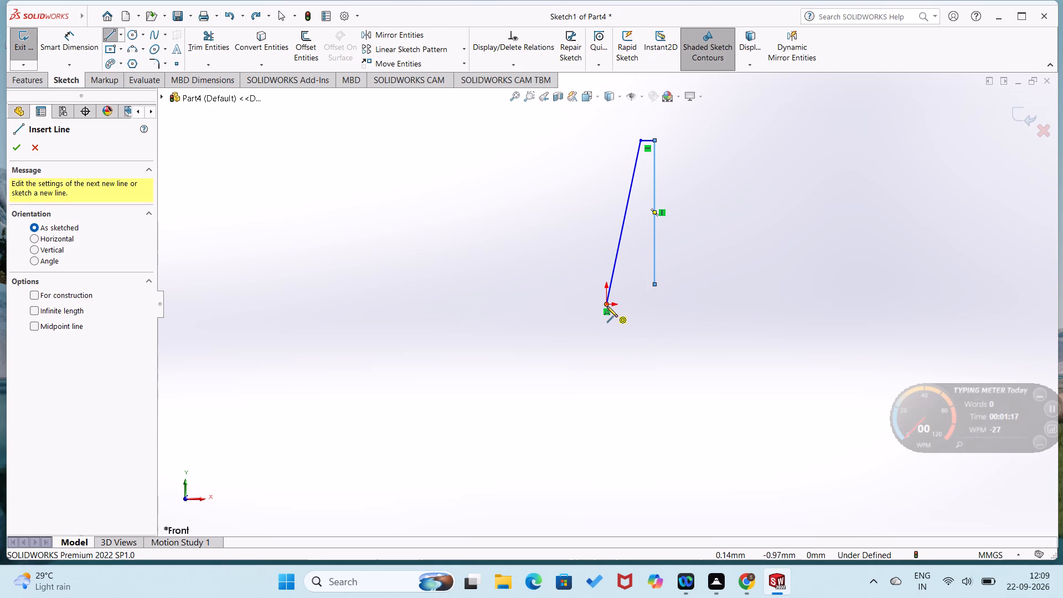
click(637, 302)
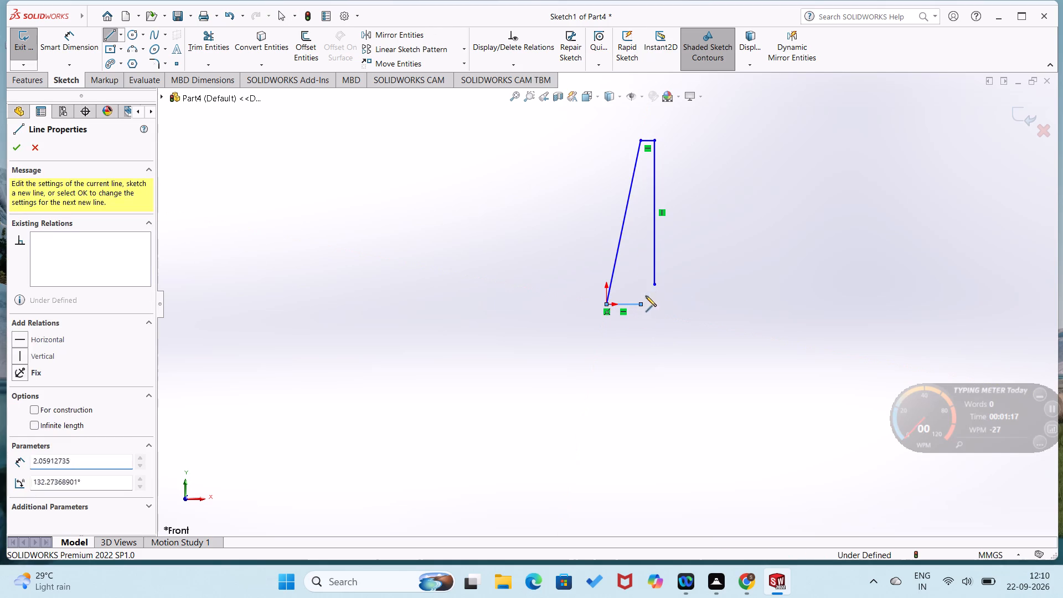
click(653, 286)
Dimension the vertical distance between the profile's top corner and bottom corner to 160 mm.
right_drag(648, 313, 701, 213)
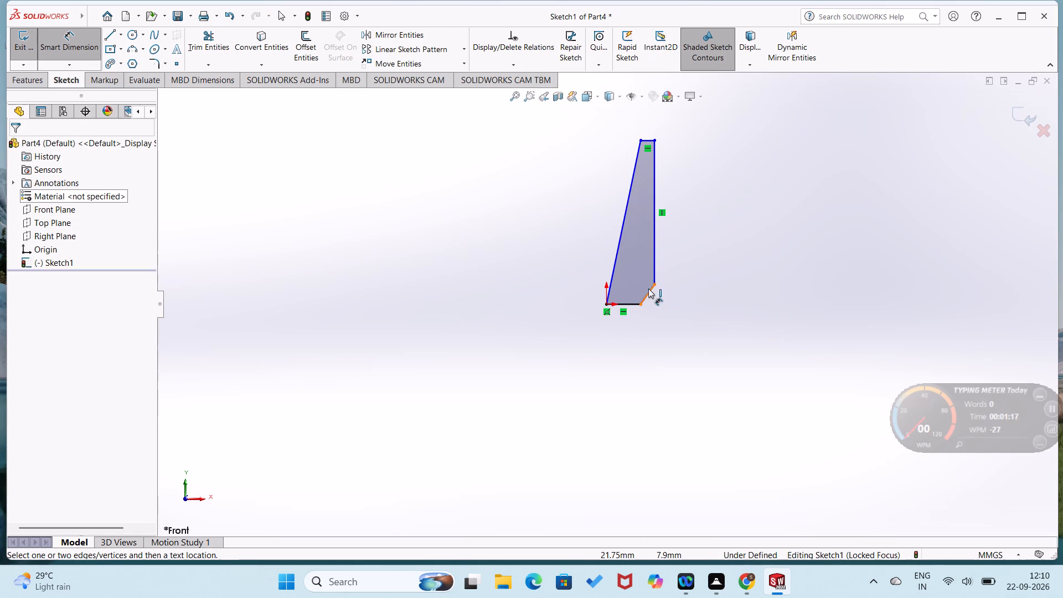
click(653, 142)
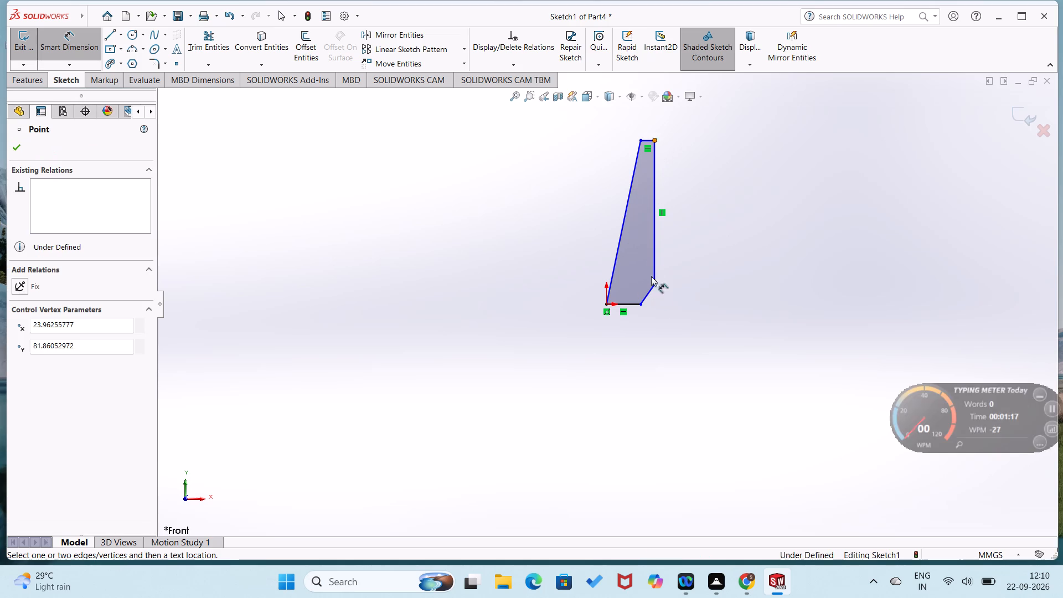
click(639, 303)
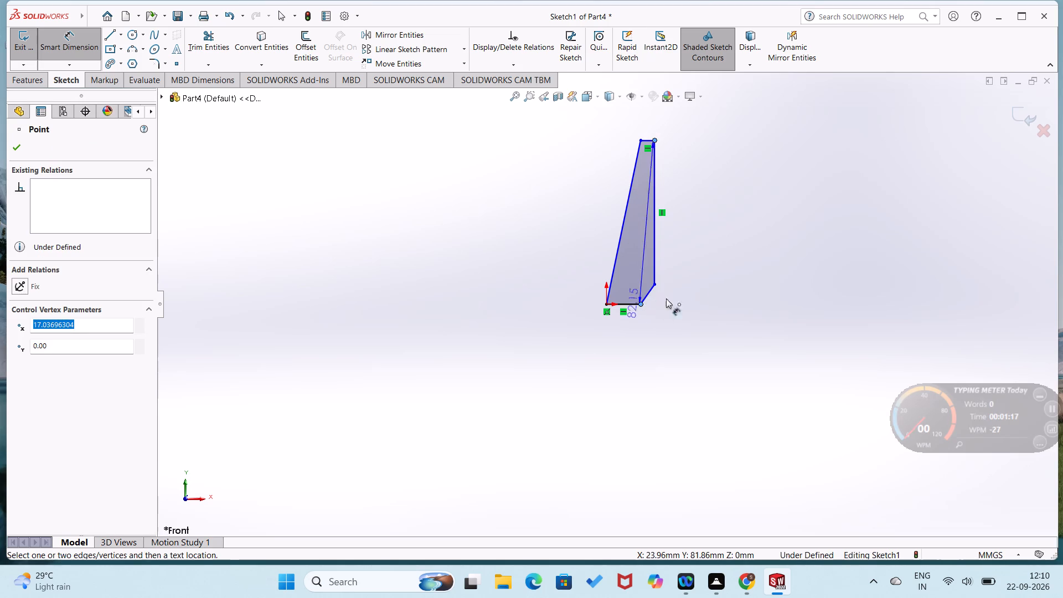
click(695, 280)
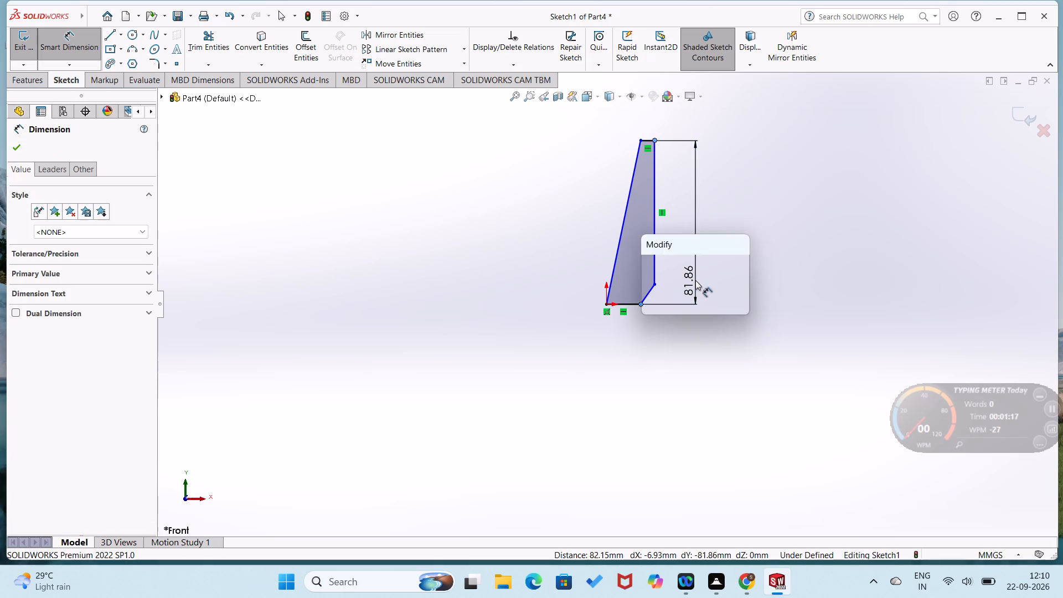
text(160)
key(Return)
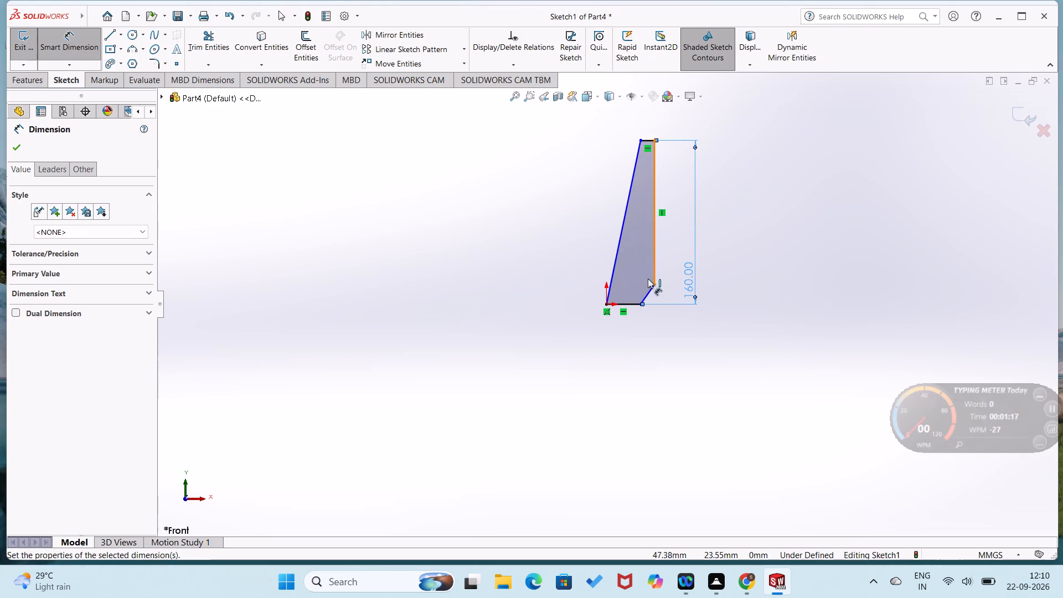
Dimension the angle between the long slanted line and the horizontal base line to 75°.
click(613, 270)
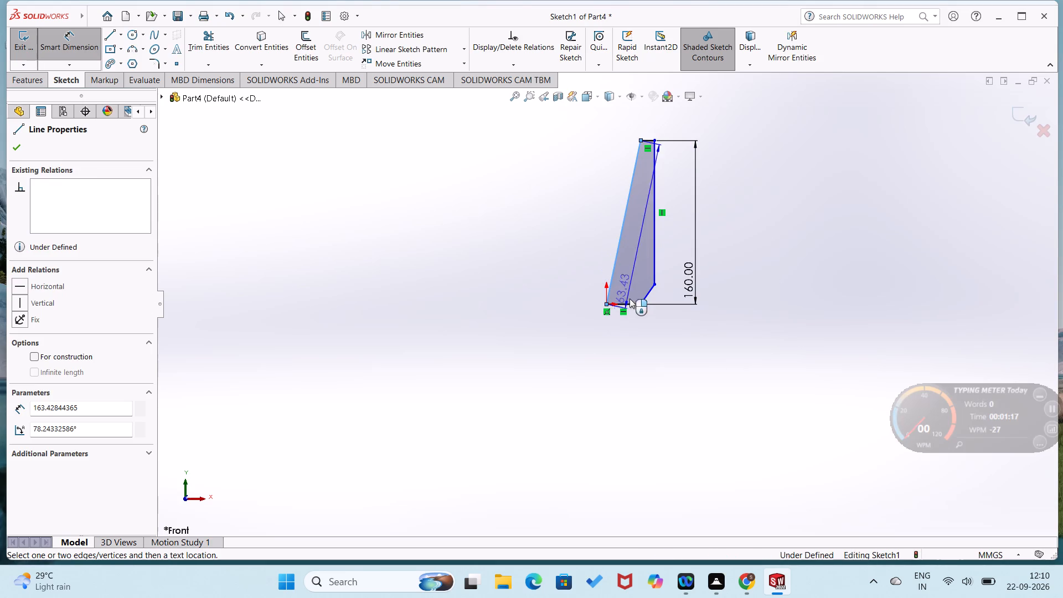
click(628, 304)
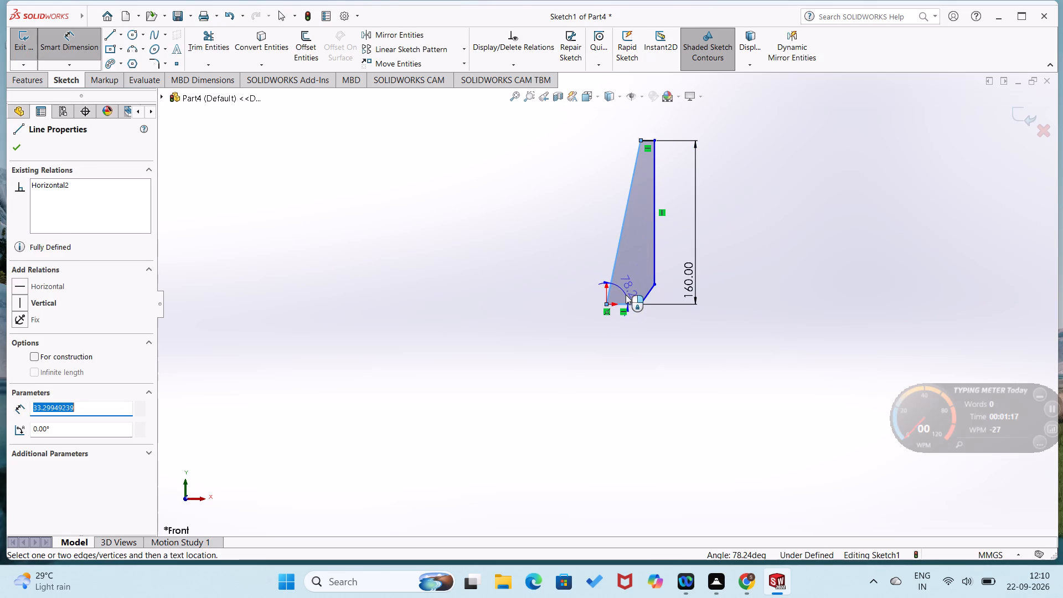
click(626, 295)
text(75)
key(Return)
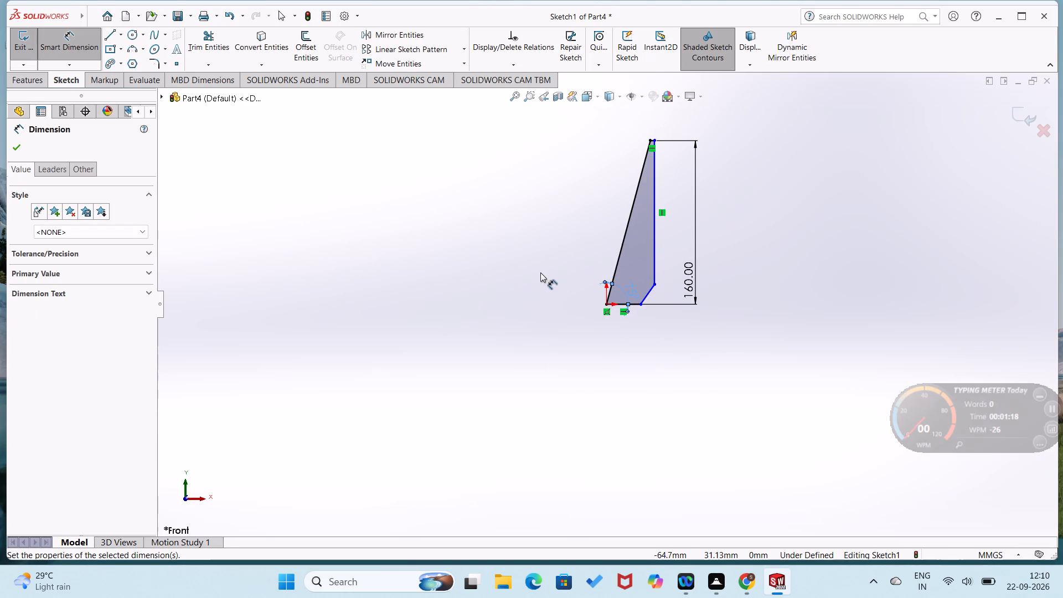
Dimension the short horizontal top line of the profile to 15 mm.
scroll(628, 185, down, 4)
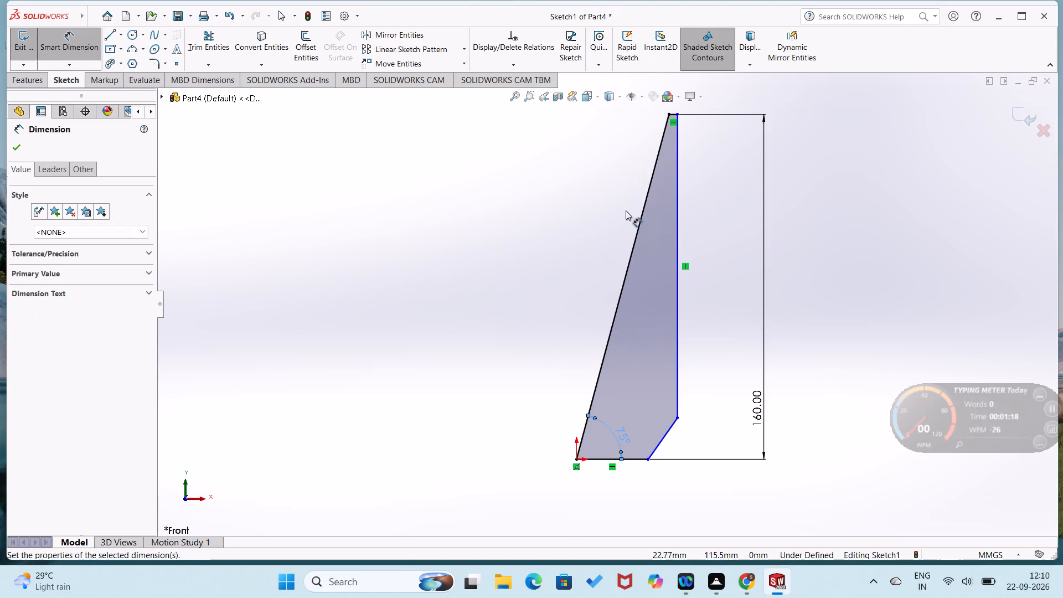
click(673, 113)
click(673, 106)
text(15)
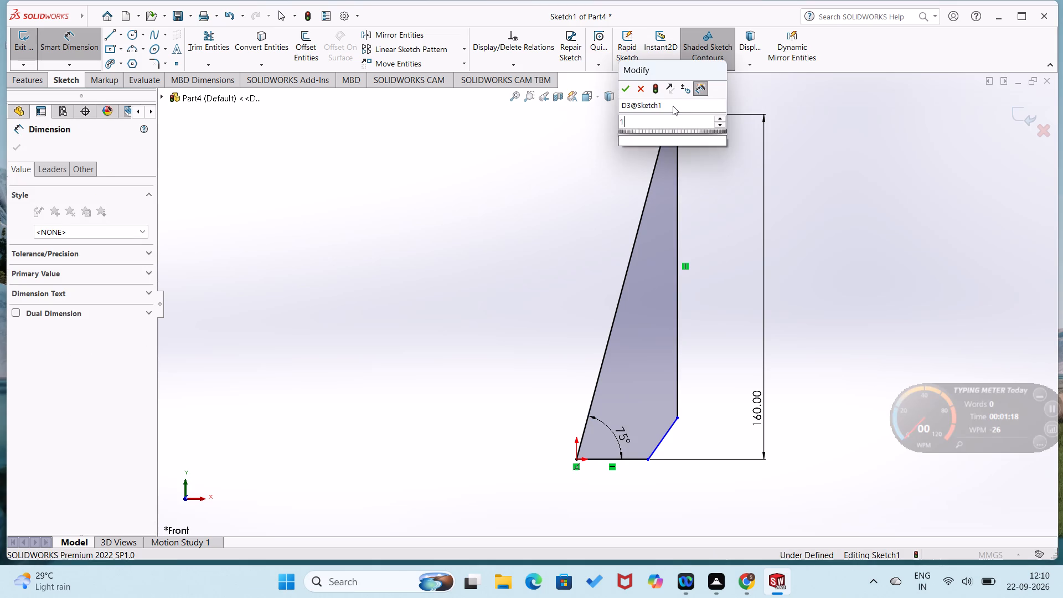
key(Return)
click(570, 231)
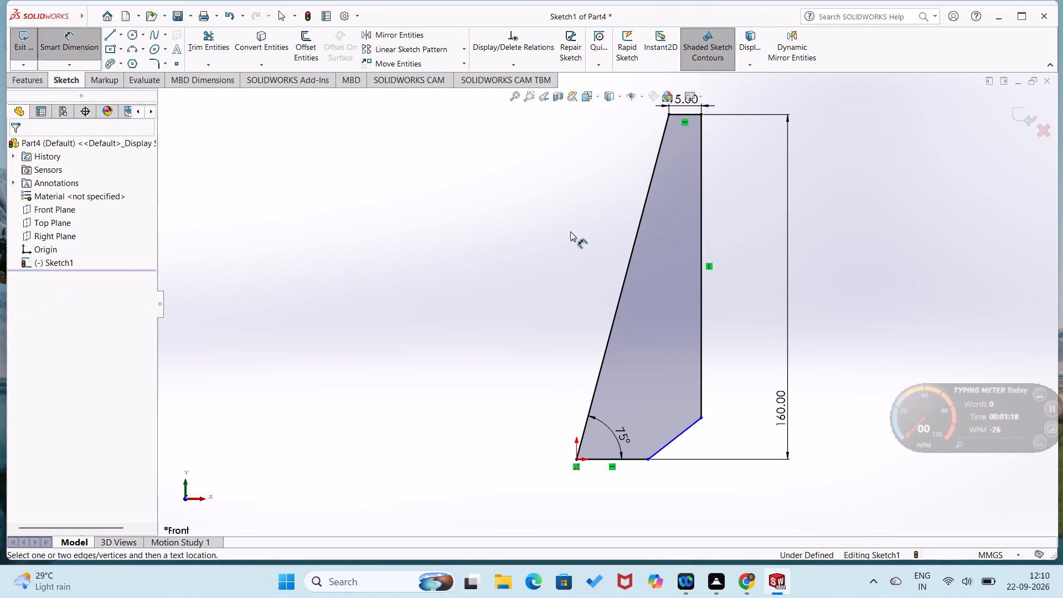
click(666, 447)
key(Escape)
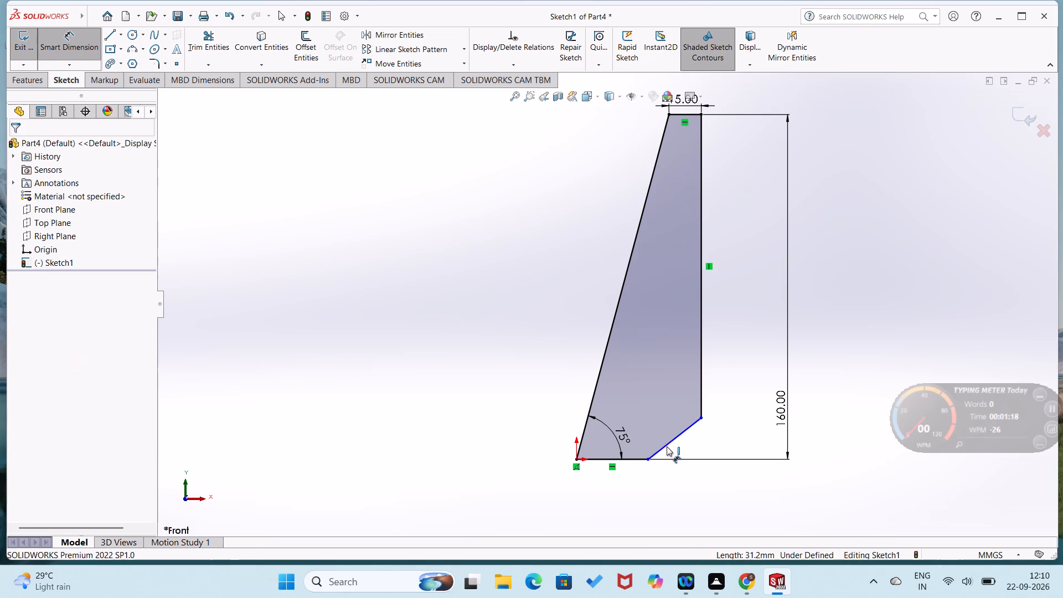
key(Escape)
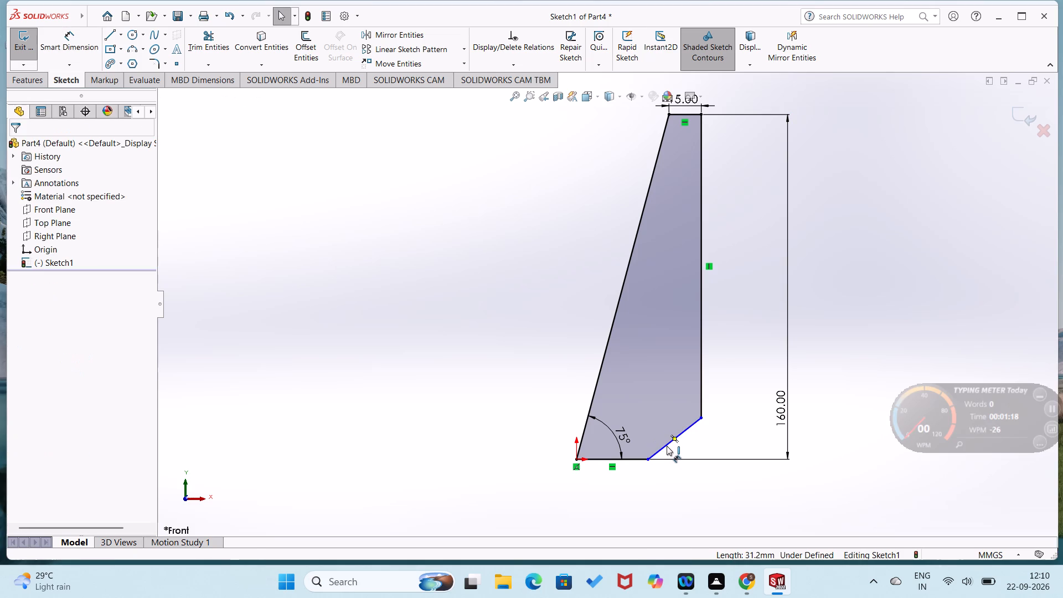
Replace the short slanted lower line with a vertical line about 19 mm down and a horizontal line about 25 mm back to the base line.
click(666, 445)
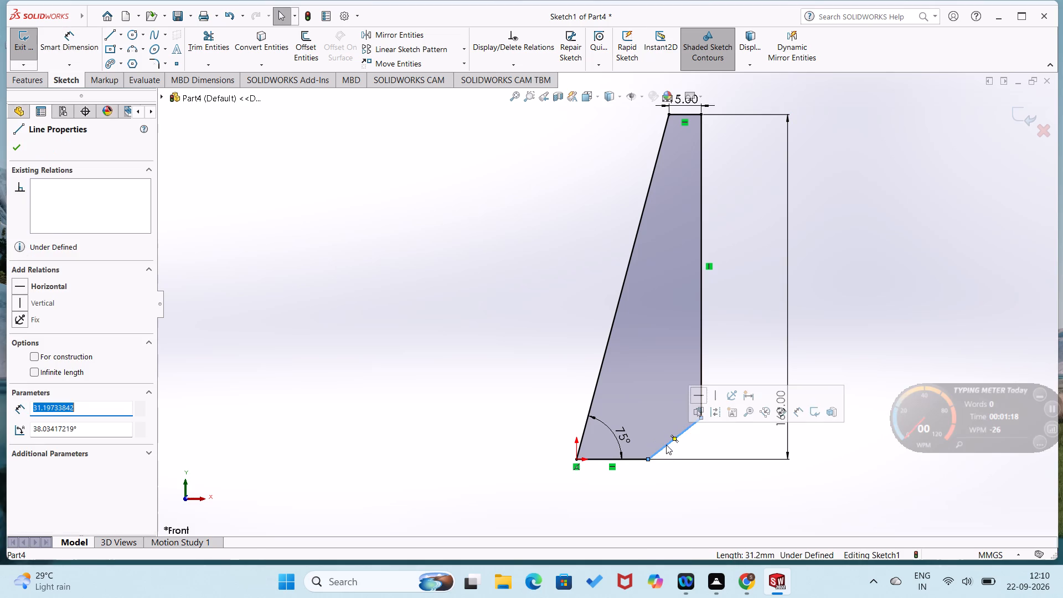
key(Delete)
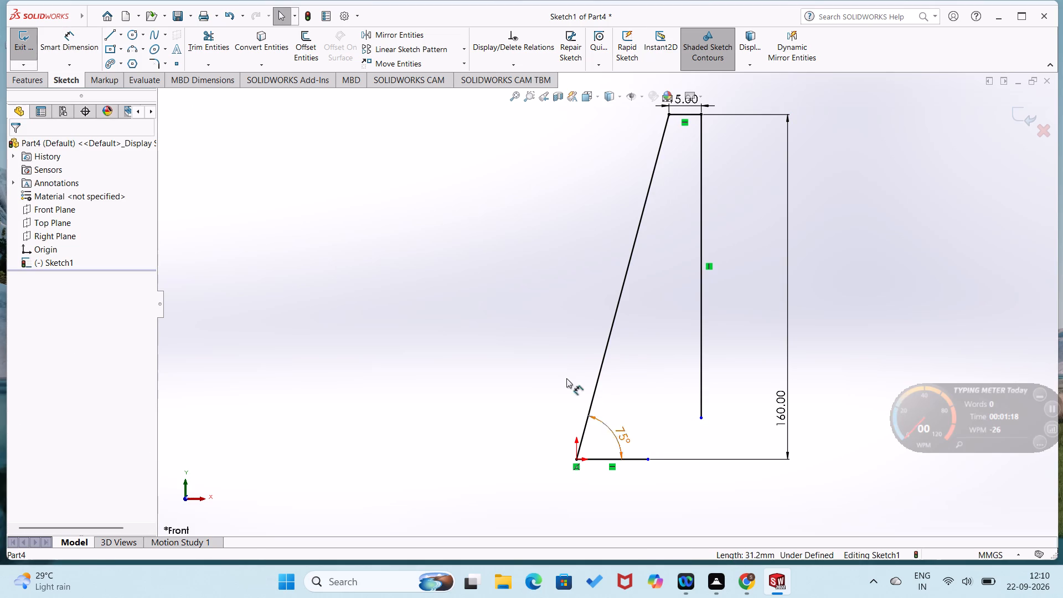
right_drag(562, 355, 420, 370)
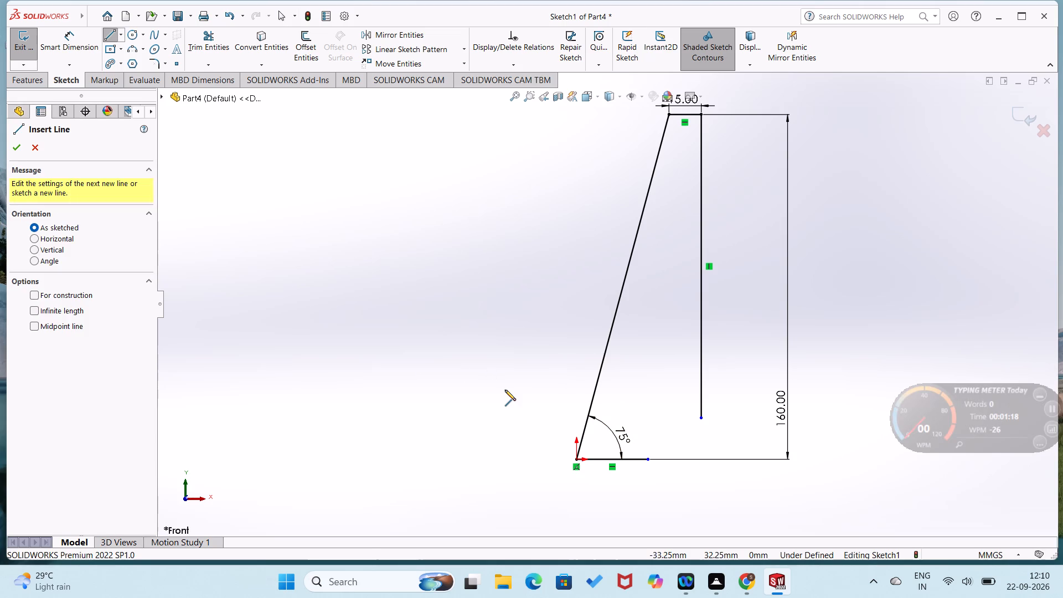
click(701, 416)
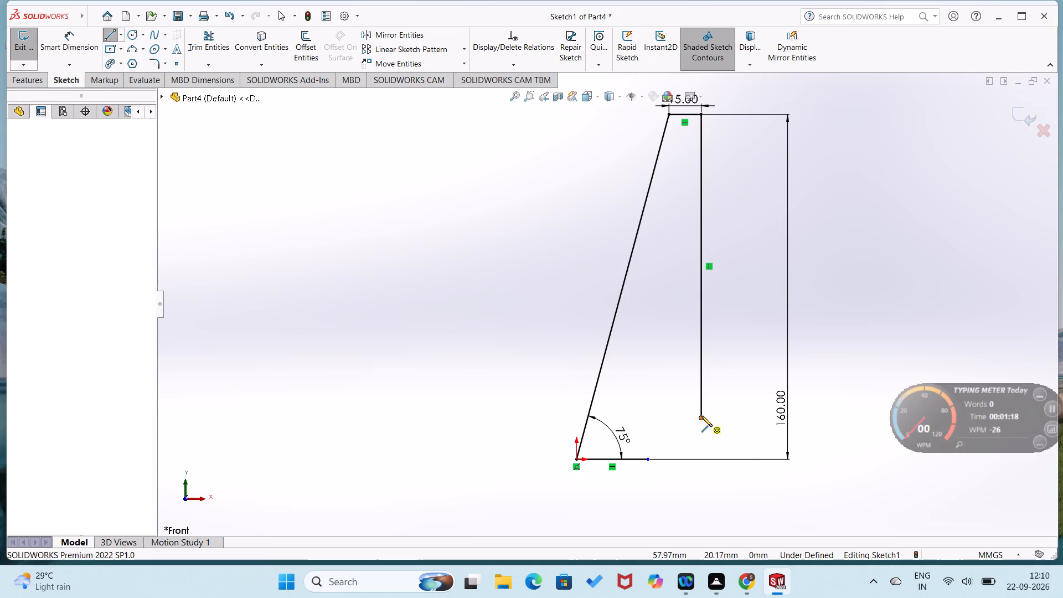
click(700, 458)
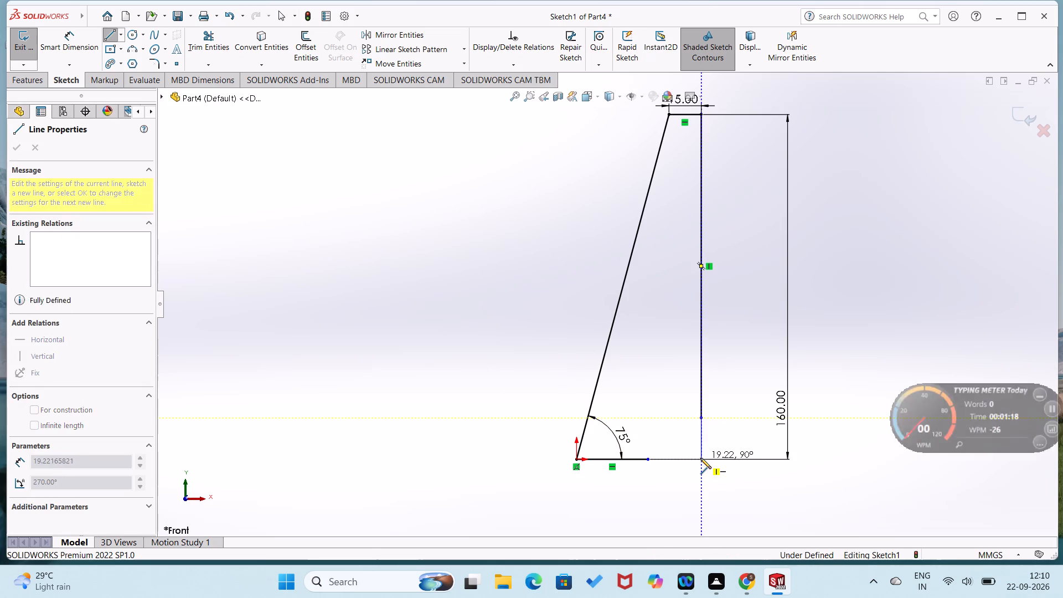
click(647, 459)
right_drag(639, 431, 638, 347)
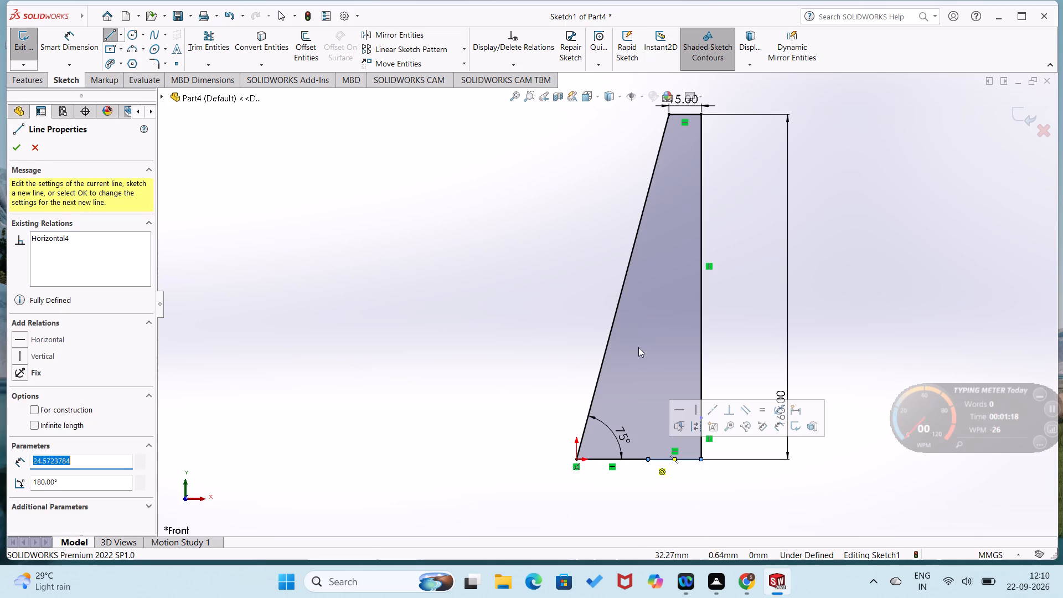
right_drag(638, 347, 643, 320)
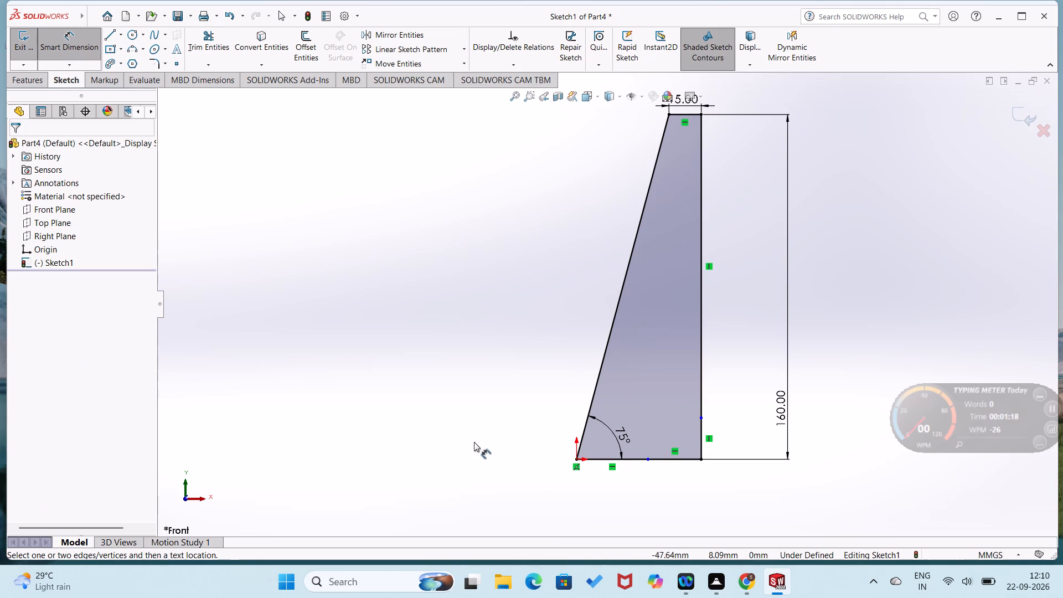
Exit the sketch and extrude the tapered profile as a Blind boss 20 mm deep.
click(24, 41)
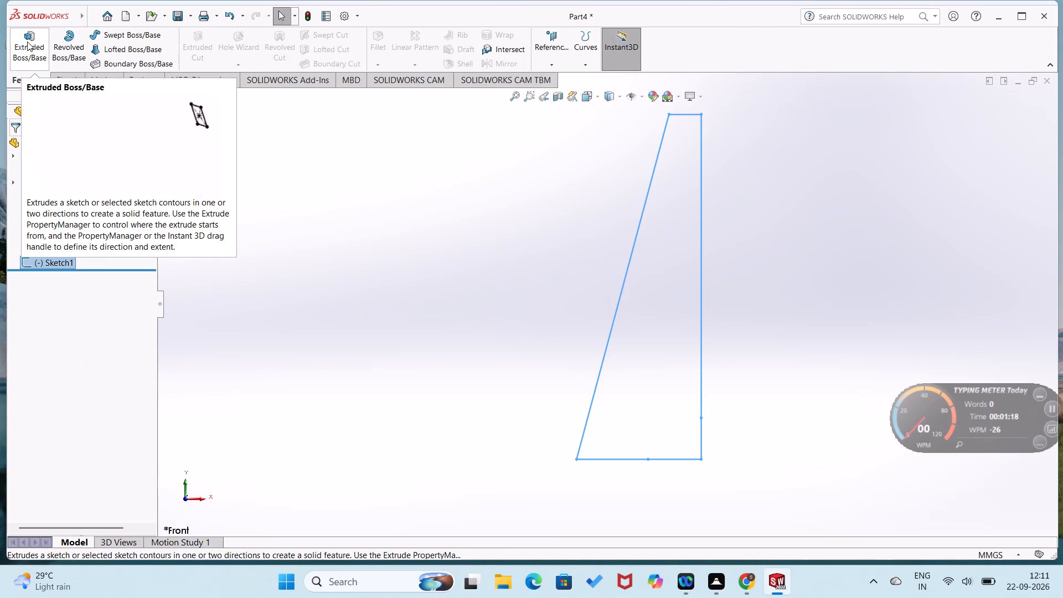
click(27, 42)
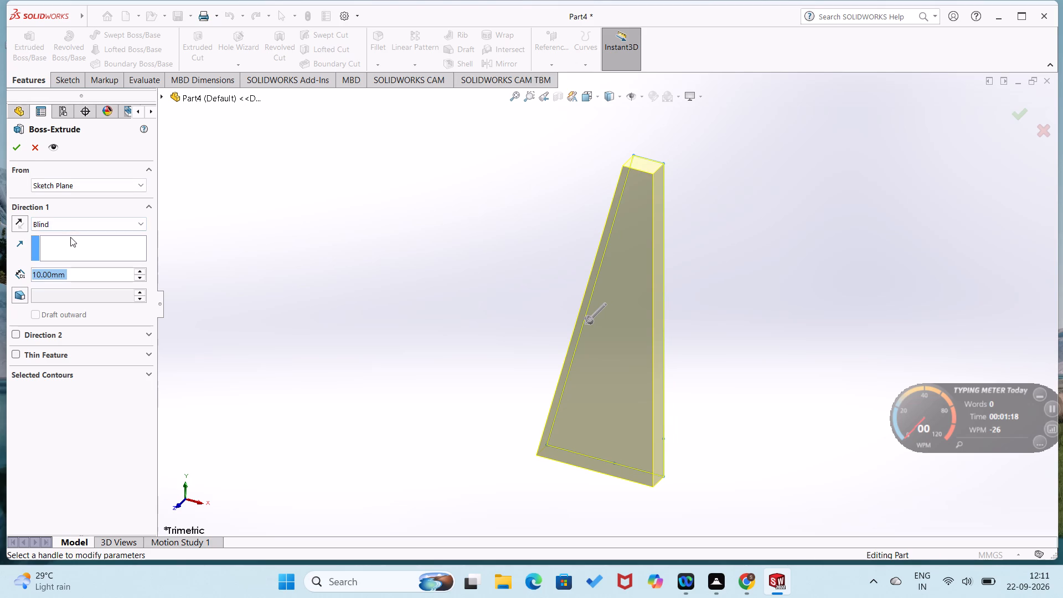
text(20)
key(Return)
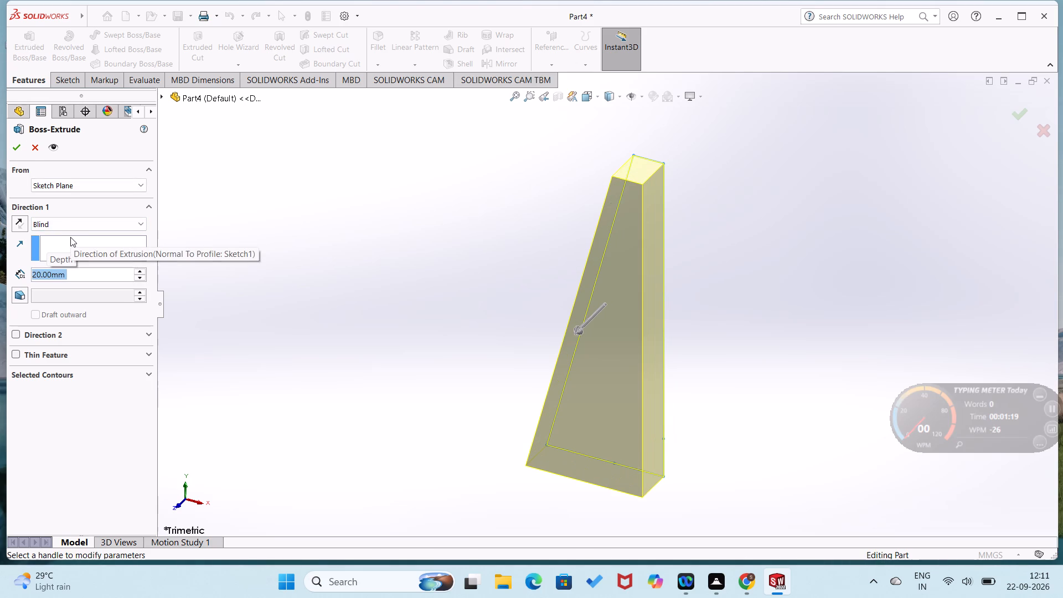
click(207, 338)
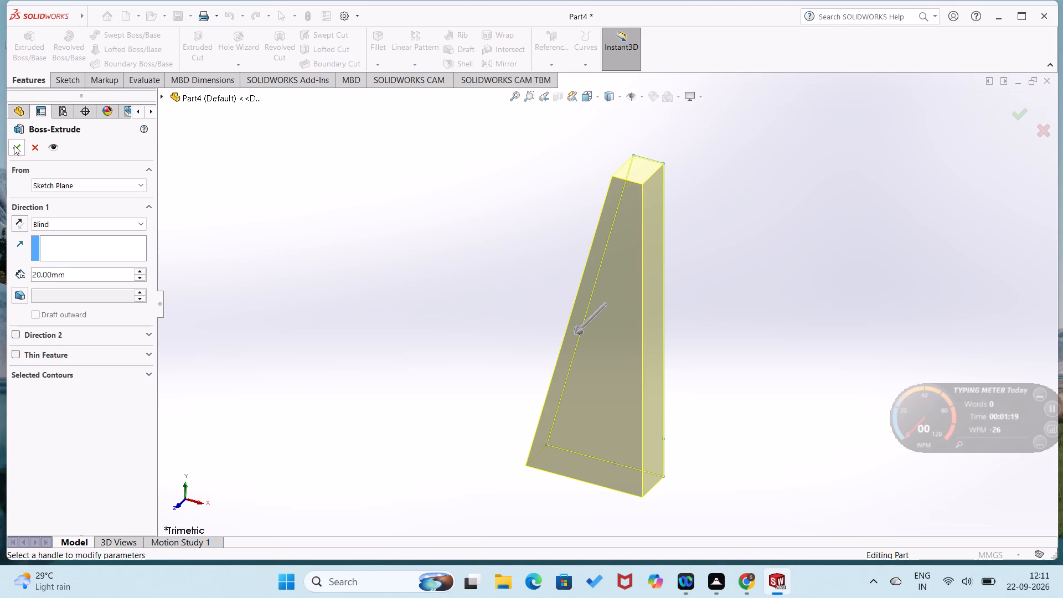
click(14, 145)
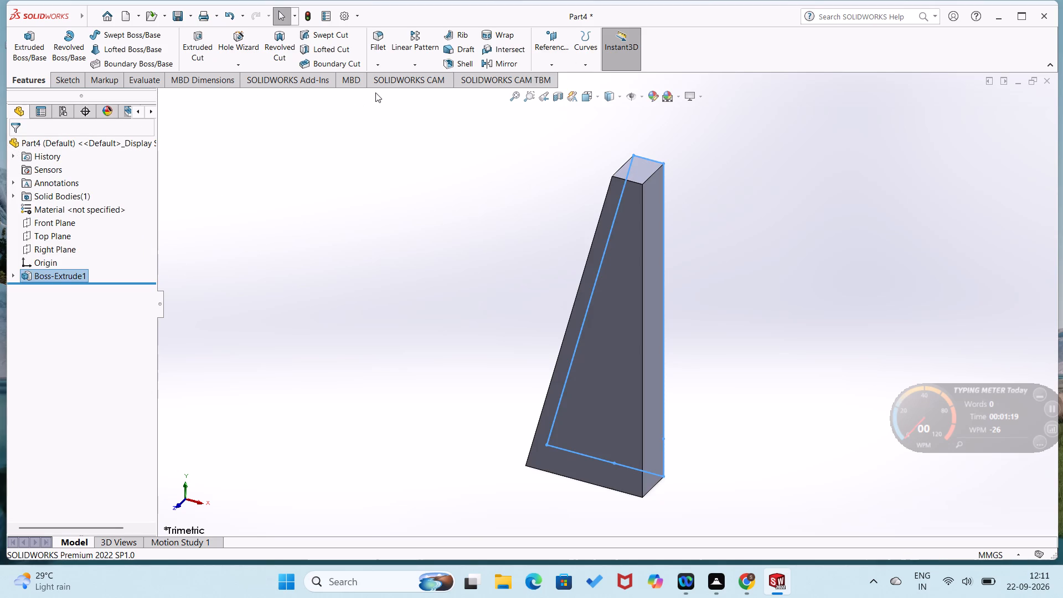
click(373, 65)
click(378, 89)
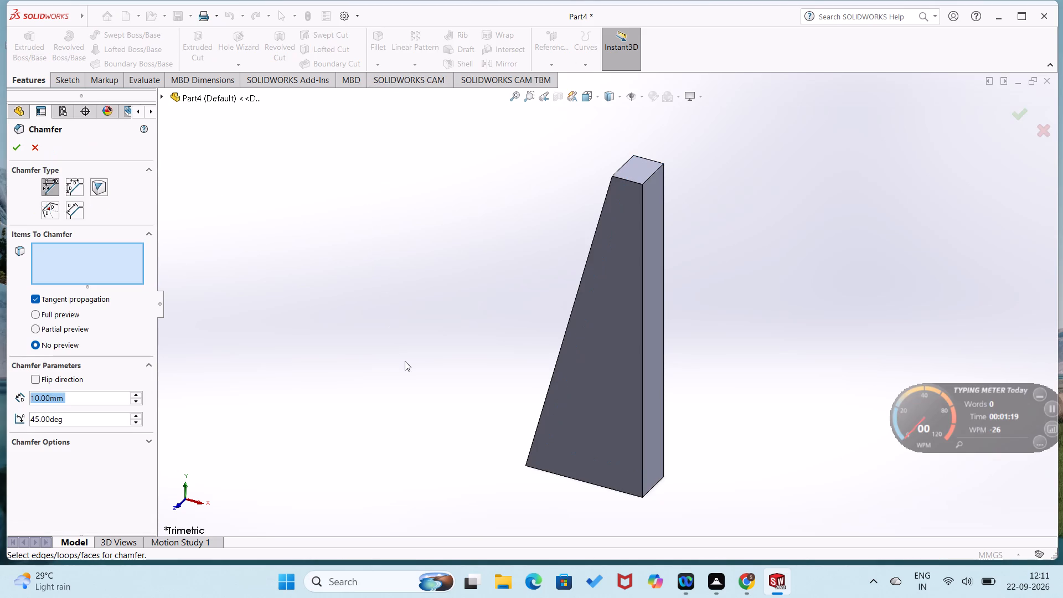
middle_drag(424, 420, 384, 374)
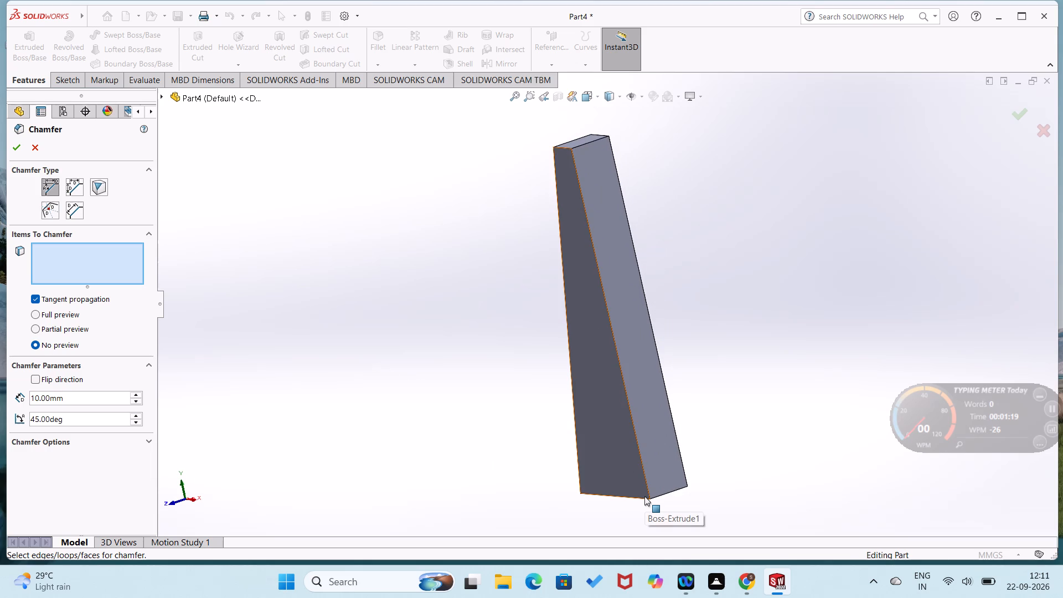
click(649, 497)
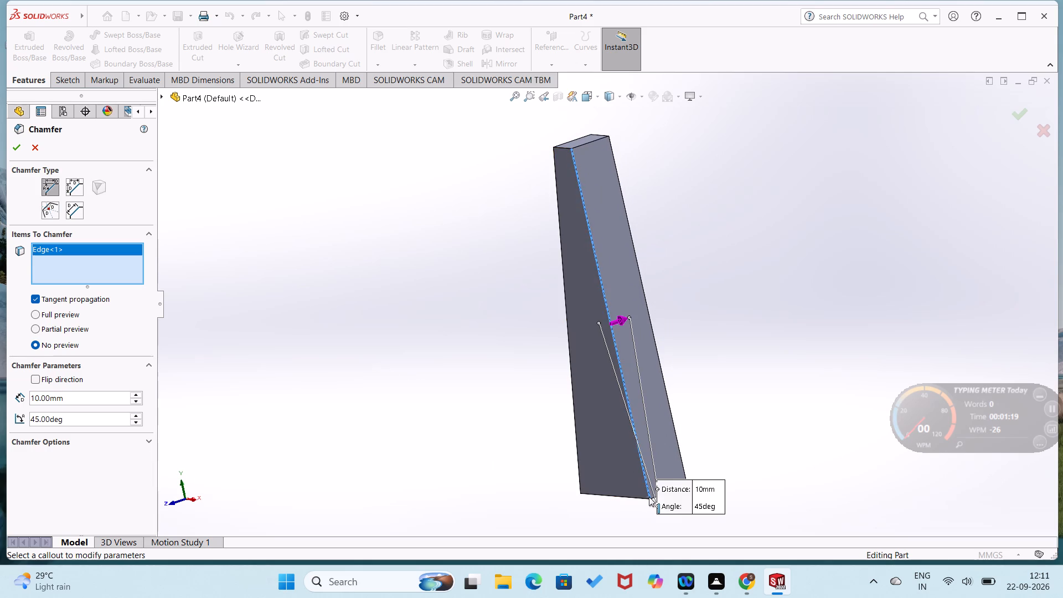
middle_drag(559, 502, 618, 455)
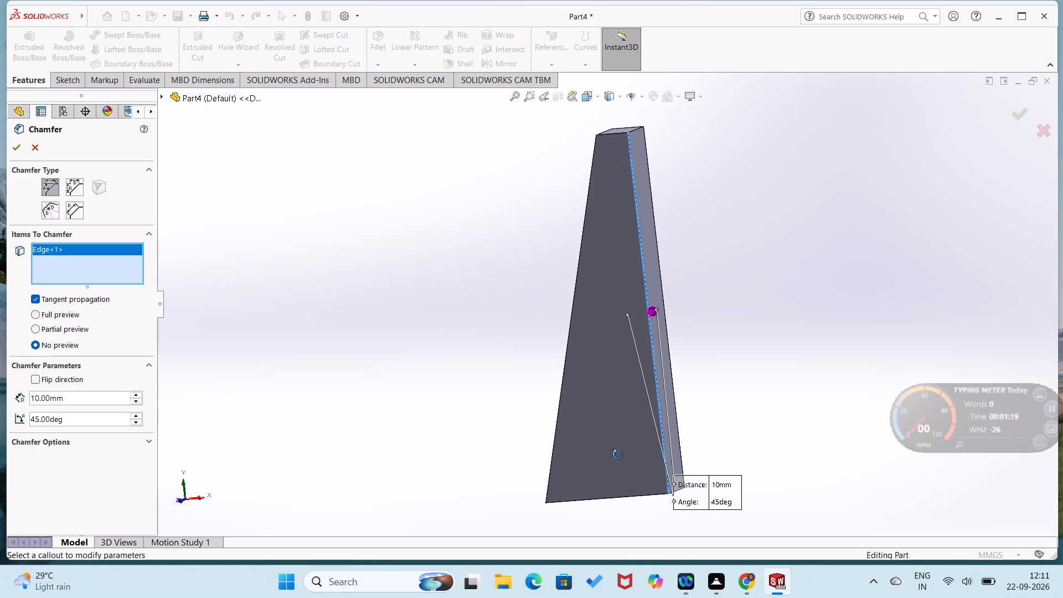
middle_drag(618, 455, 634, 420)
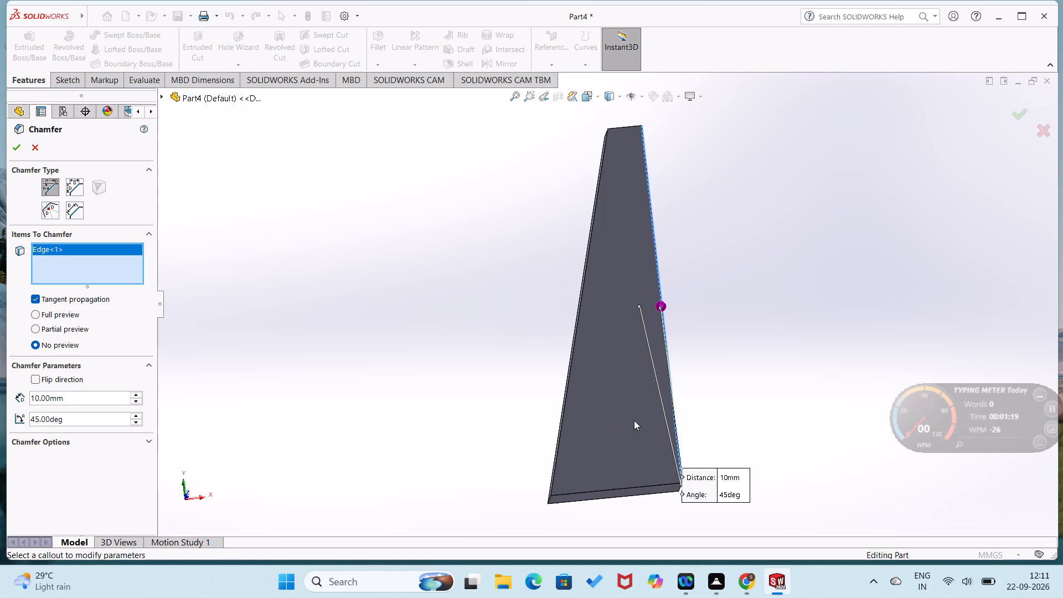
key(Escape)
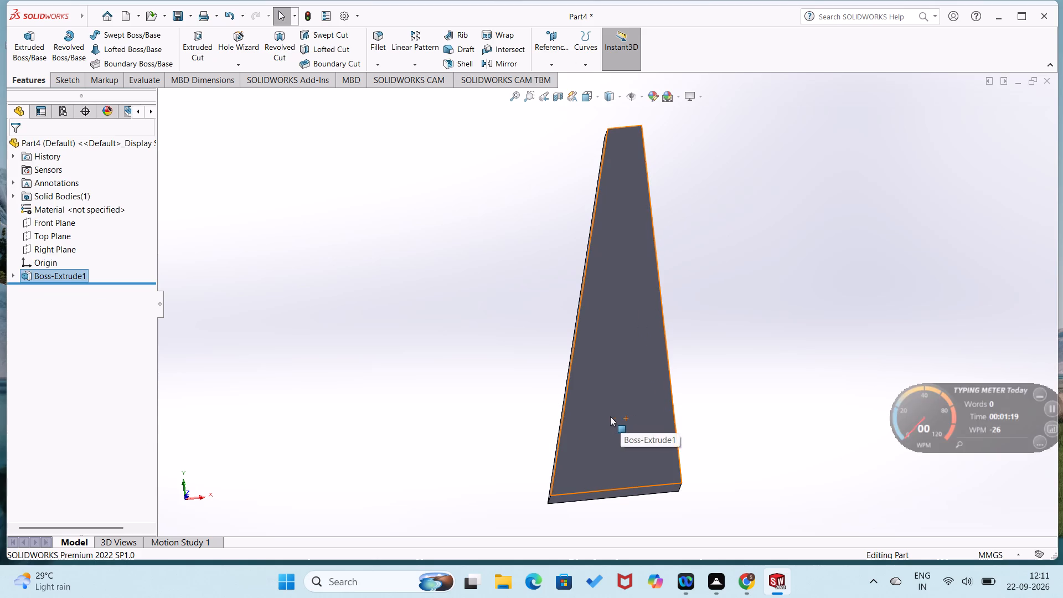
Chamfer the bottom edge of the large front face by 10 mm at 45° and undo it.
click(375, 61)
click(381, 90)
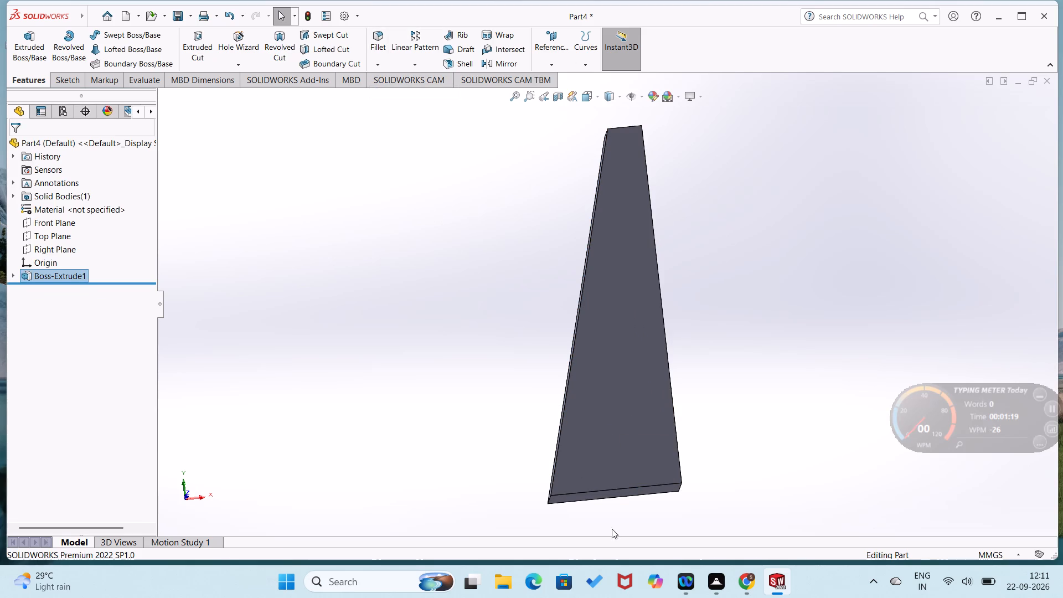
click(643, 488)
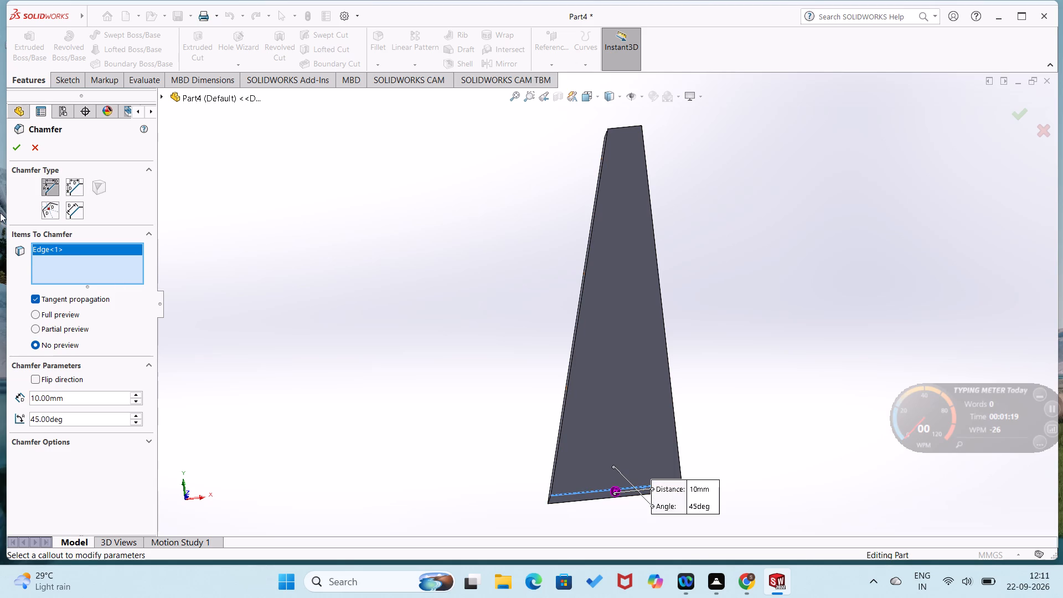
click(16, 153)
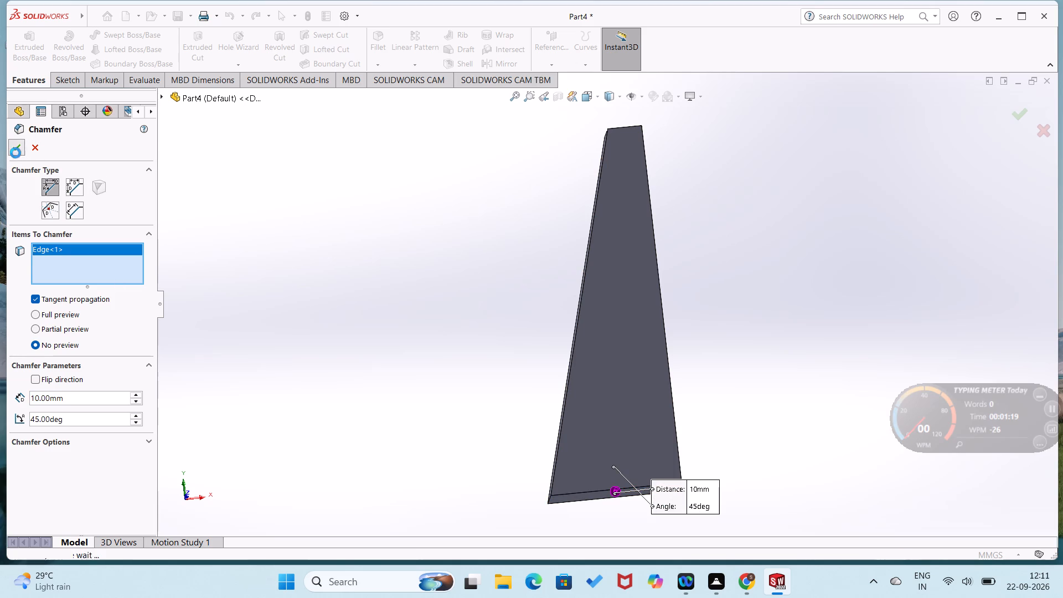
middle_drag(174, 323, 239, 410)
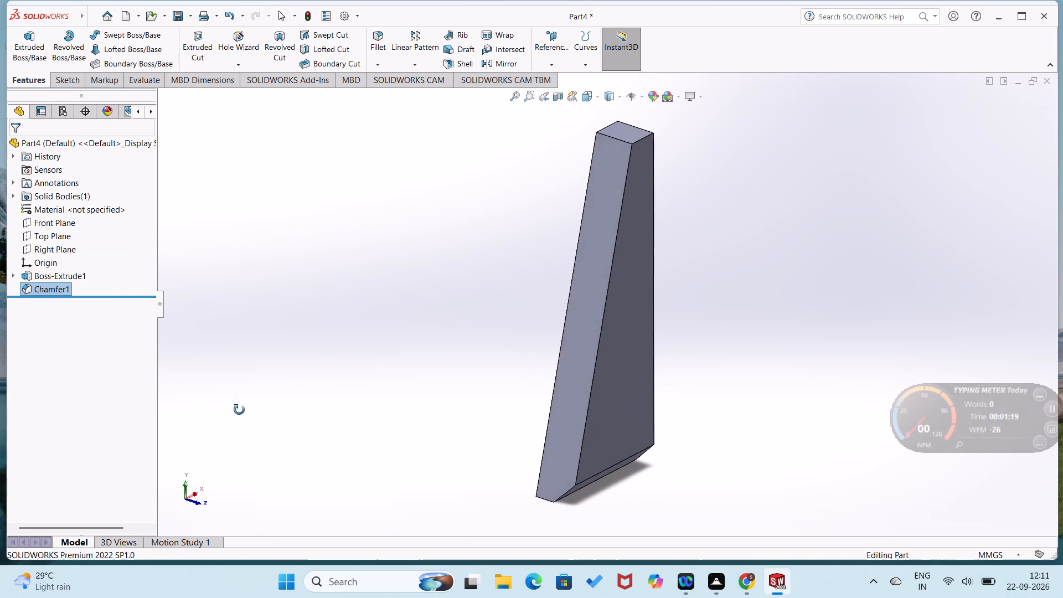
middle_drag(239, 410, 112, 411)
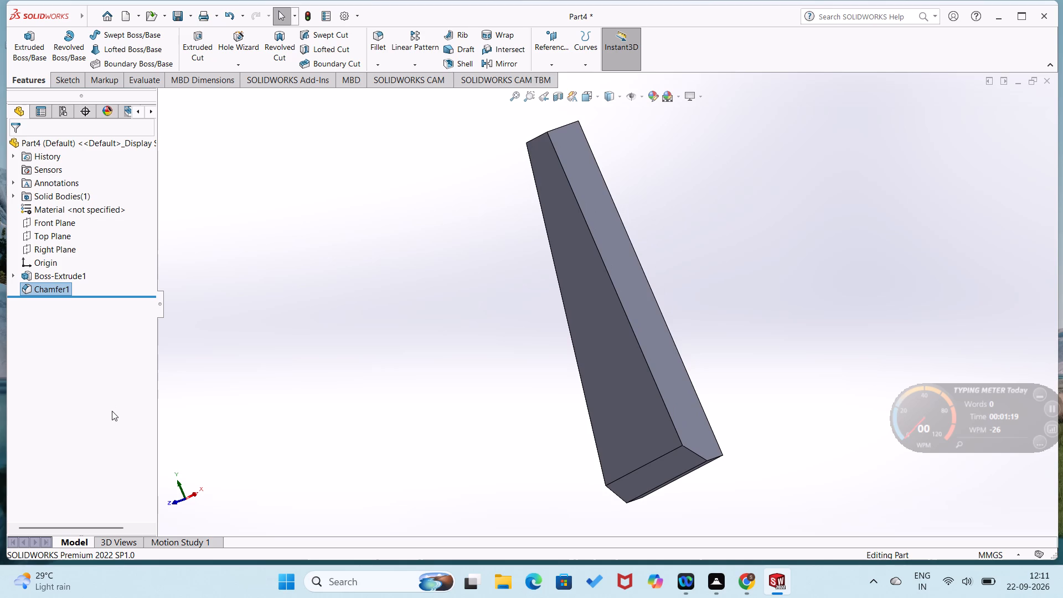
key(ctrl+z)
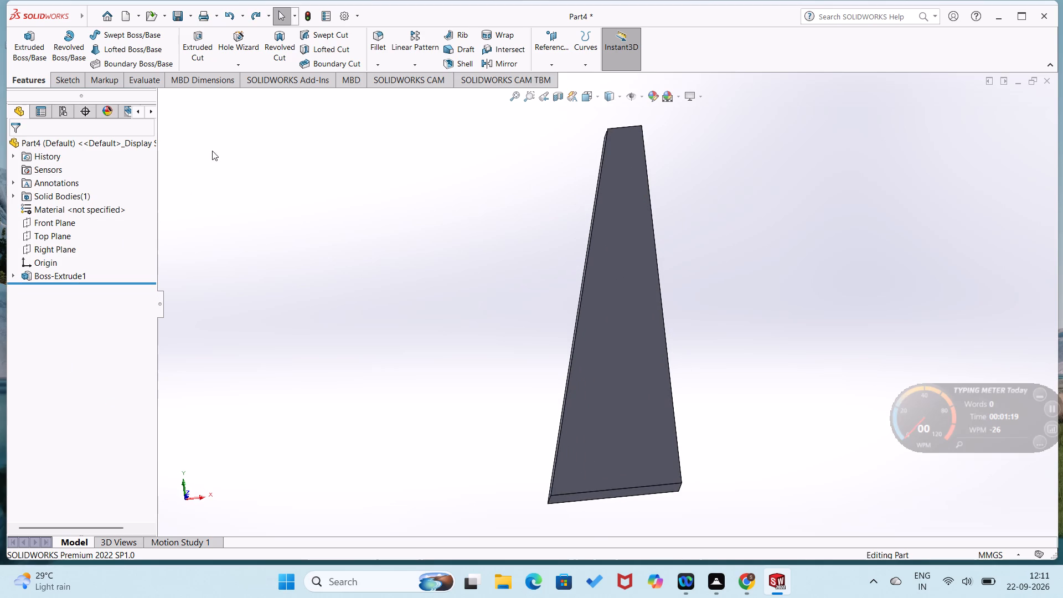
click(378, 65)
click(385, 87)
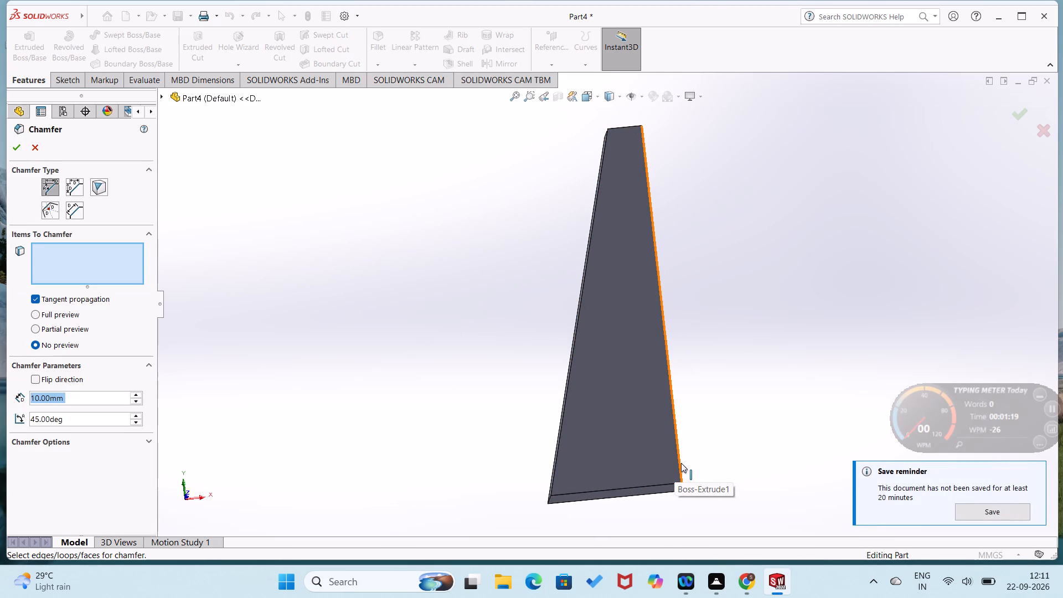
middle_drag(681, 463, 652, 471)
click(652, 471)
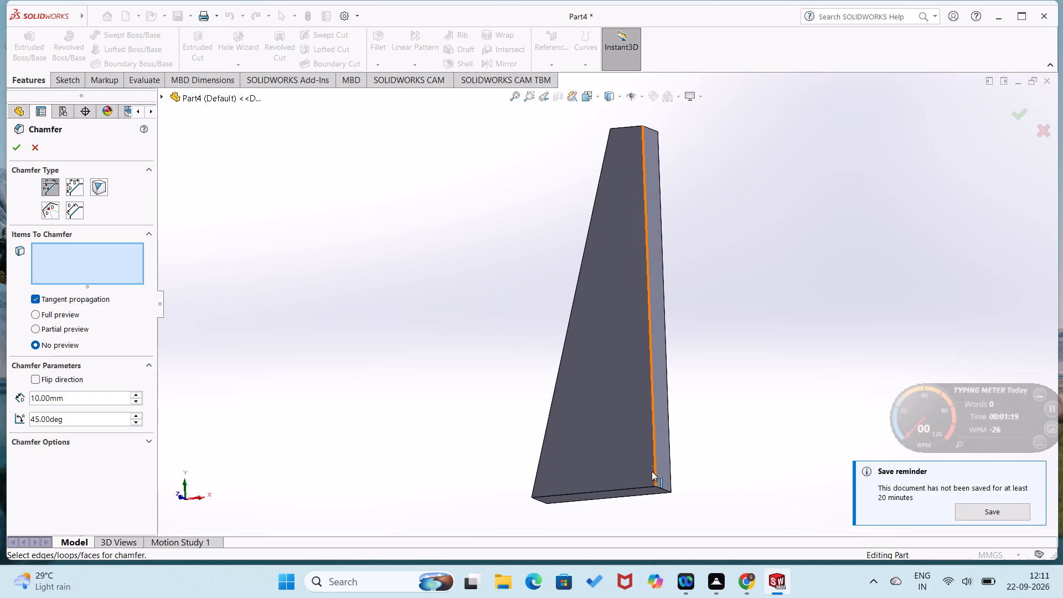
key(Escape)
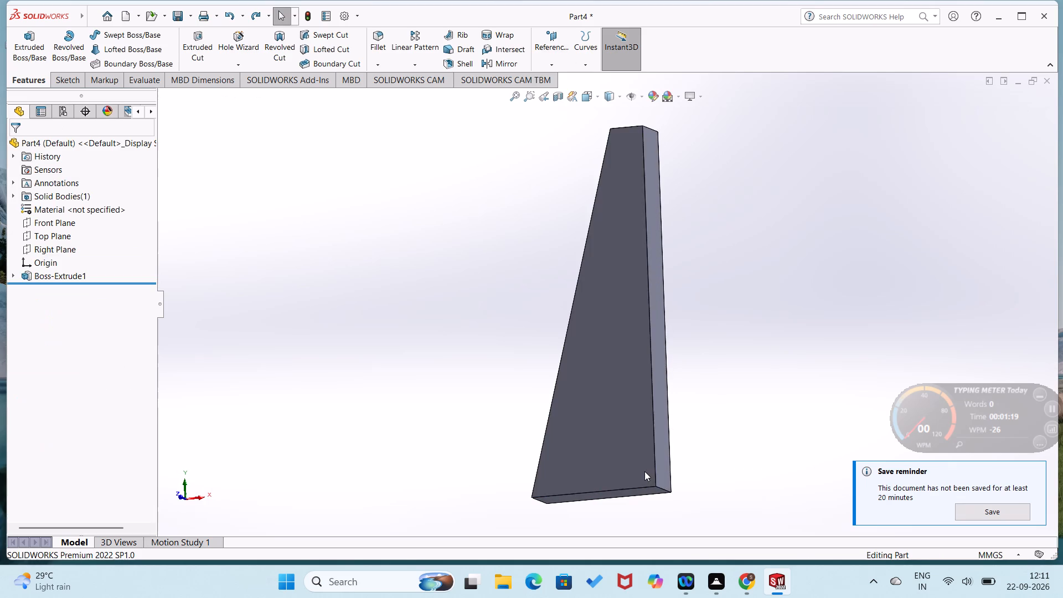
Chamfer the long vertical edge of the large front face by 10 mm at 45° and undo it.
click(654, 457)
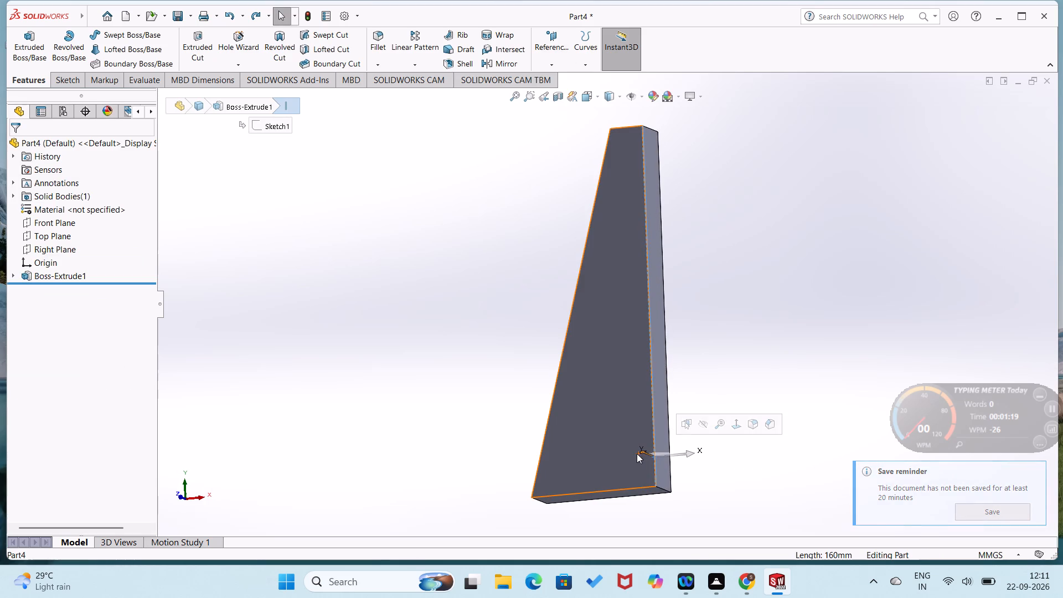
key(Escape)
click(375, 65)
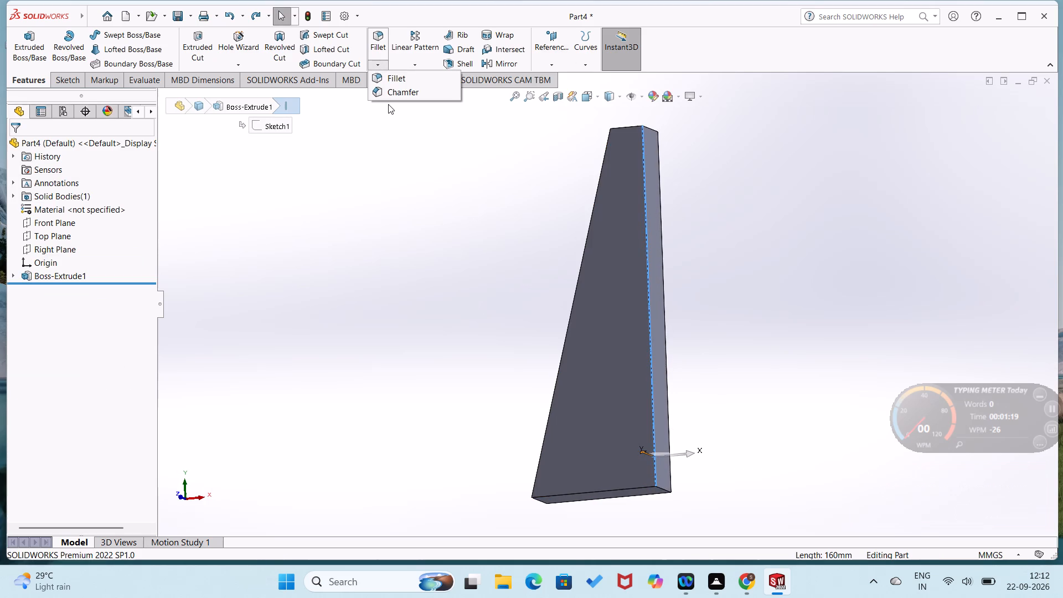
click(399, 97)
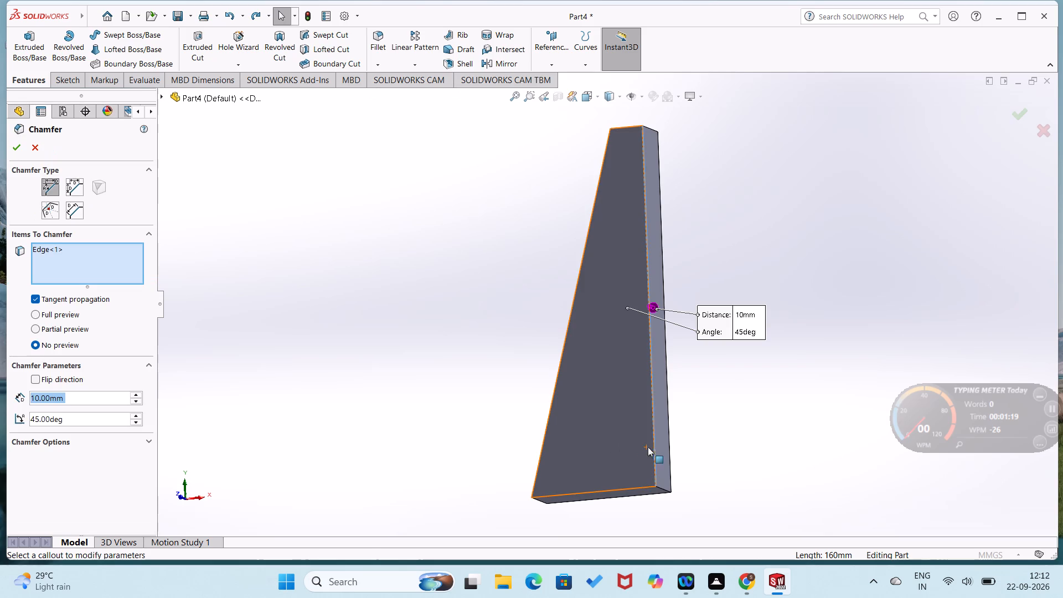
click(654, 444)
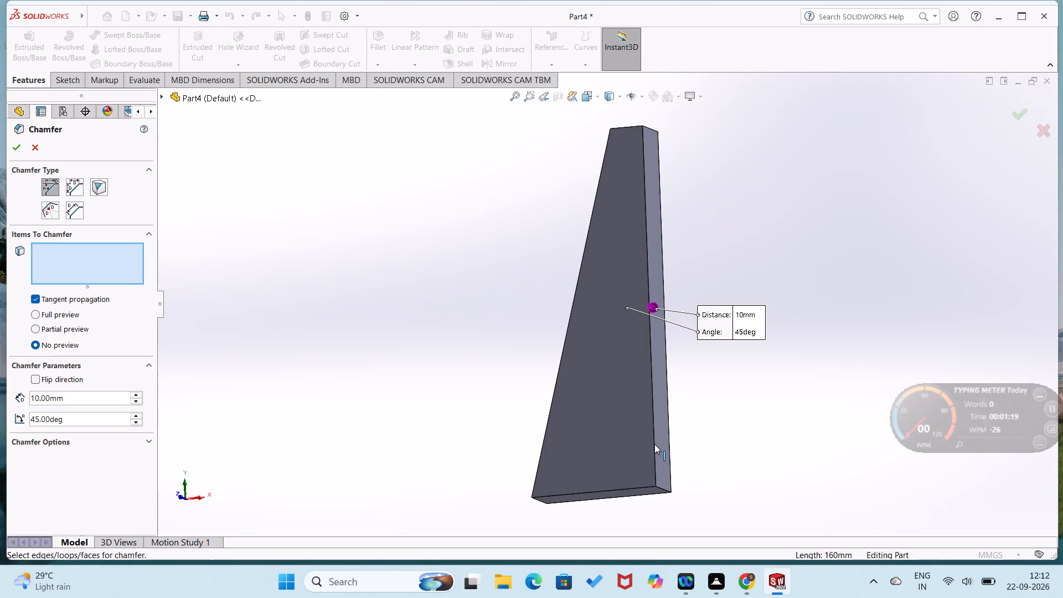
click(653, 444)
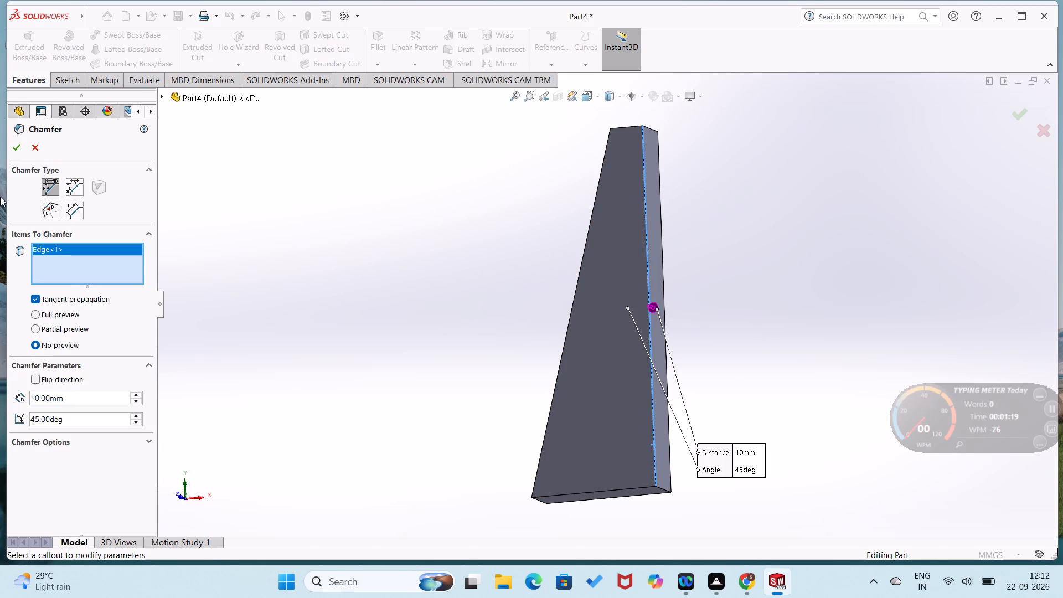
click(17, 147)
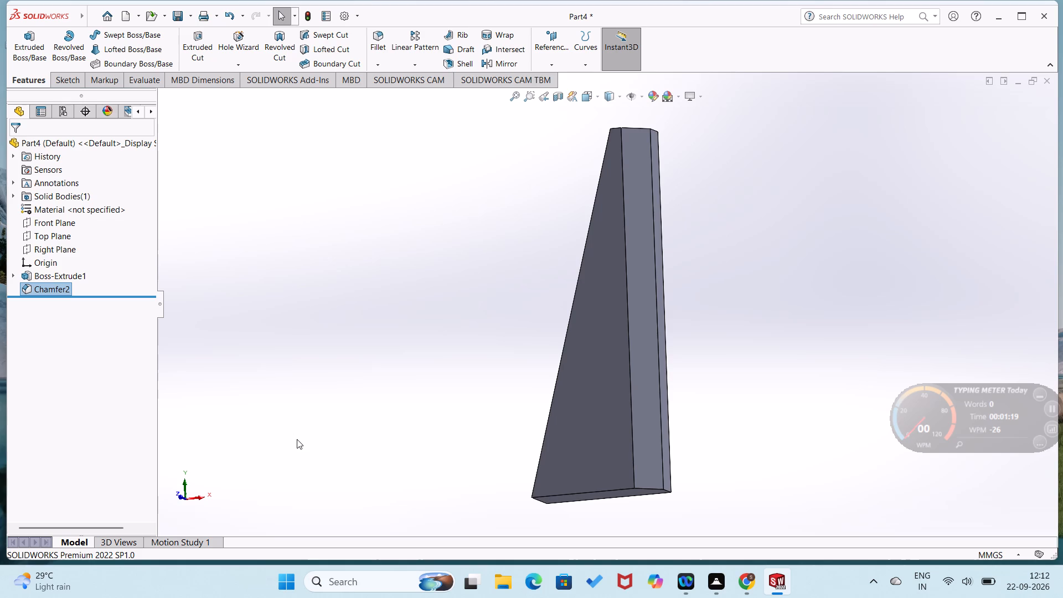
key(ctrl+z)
Chamfer the edge between the vertical side face and the bottom face by 10 mm at 45°.
middle_drag(357, 470, 281, 411)
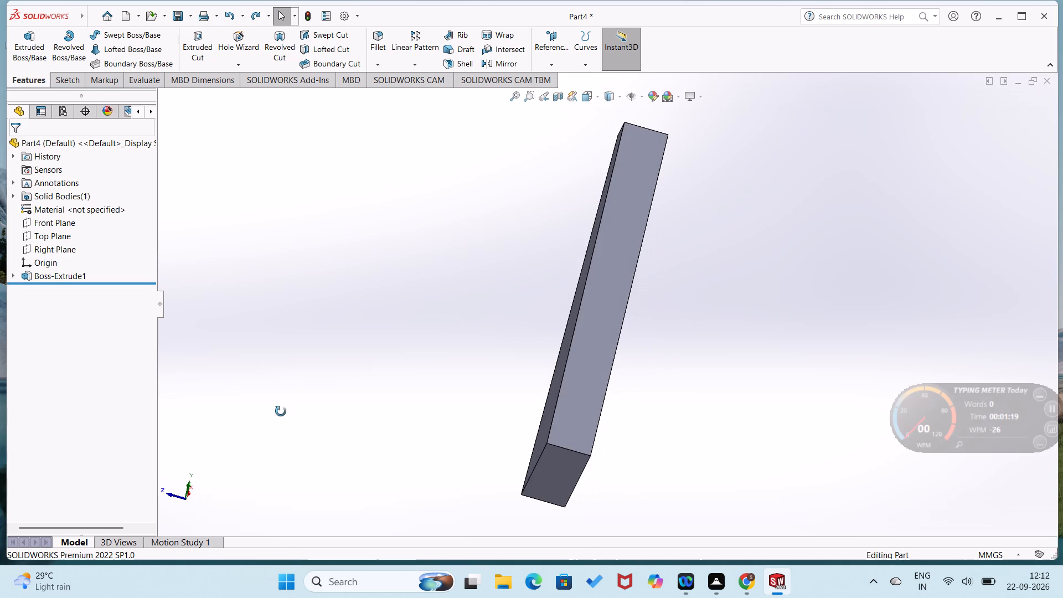
middle_drag(281, 411, 280, 411)
click(383, 69)
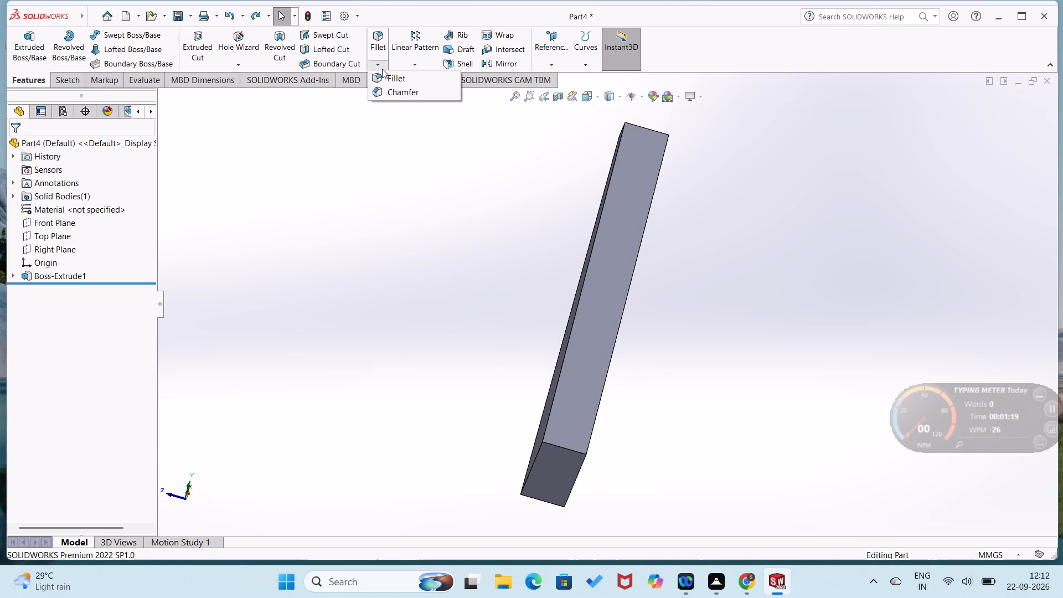
click(390, 91)
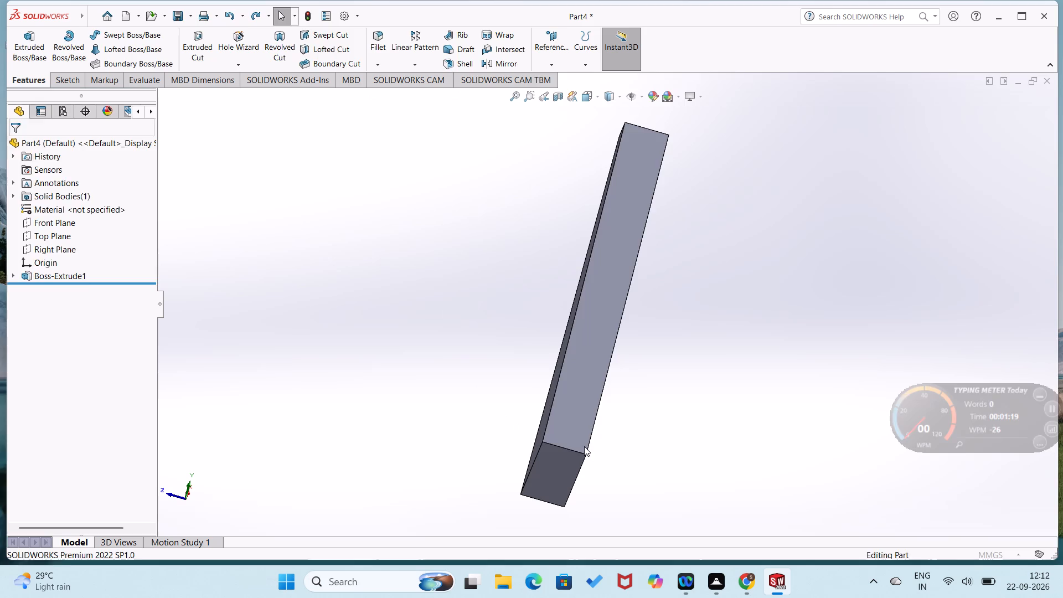
click(570, 449)
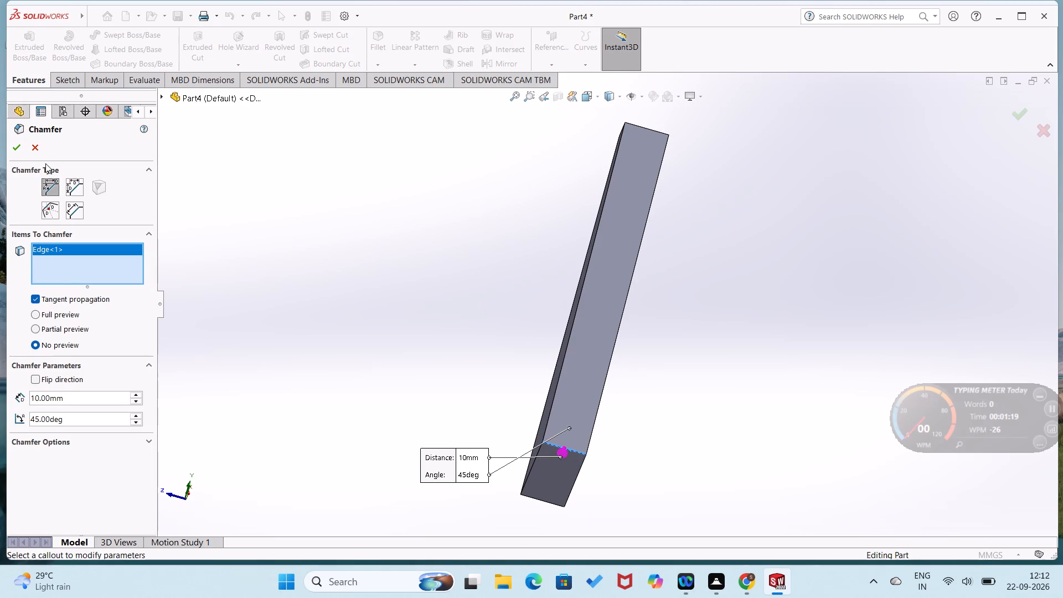
click(11, 144)
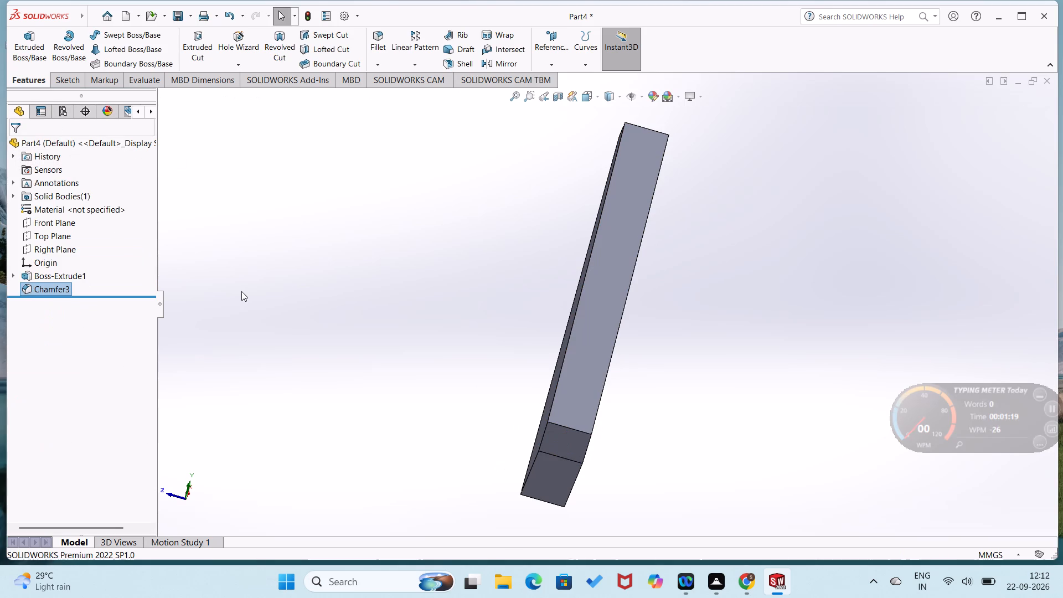
Shell the part with a 5 mm wall thickness, removing the small top face.
middle_drag(241, 291, 352, 366)
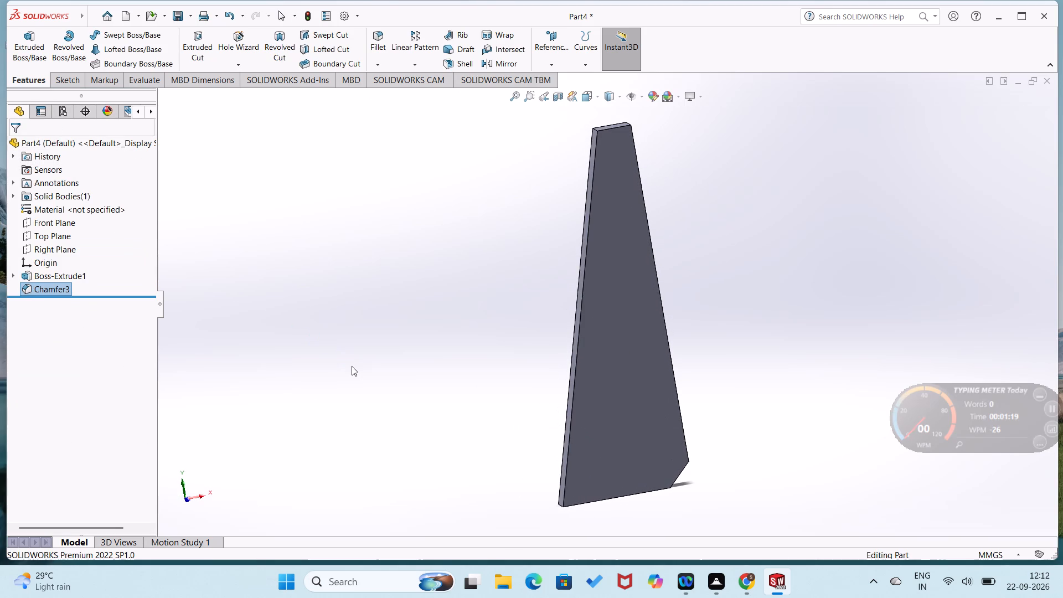
key(ctrl+7)
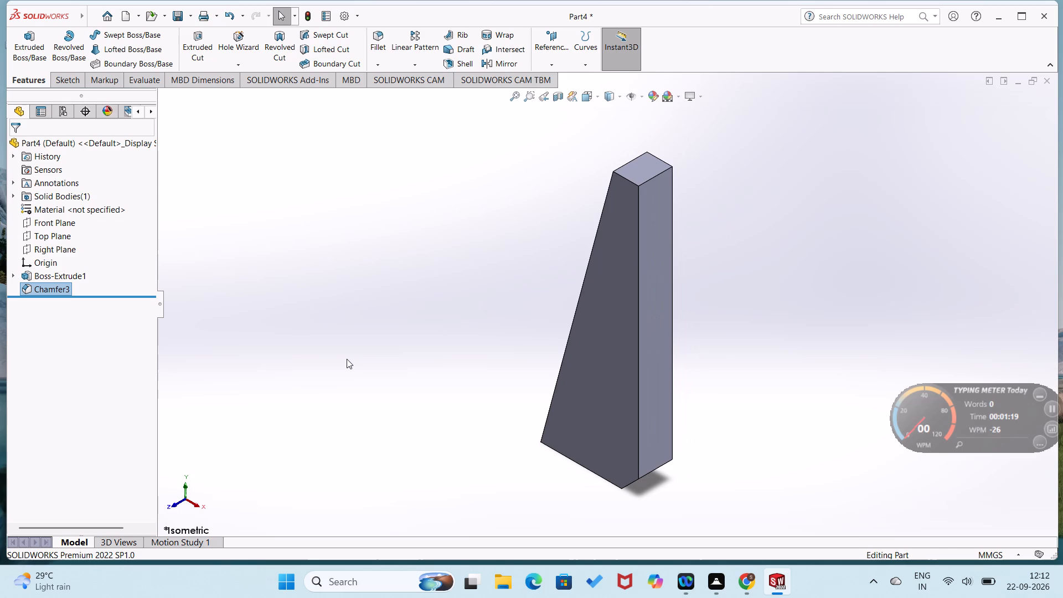
click(458, 63)
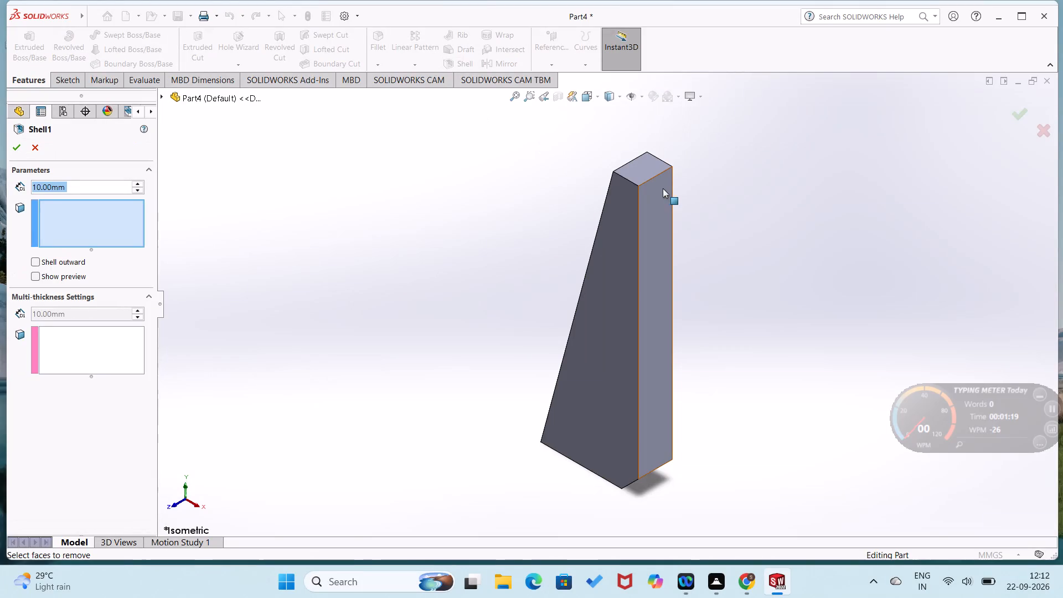
click(644, 172)
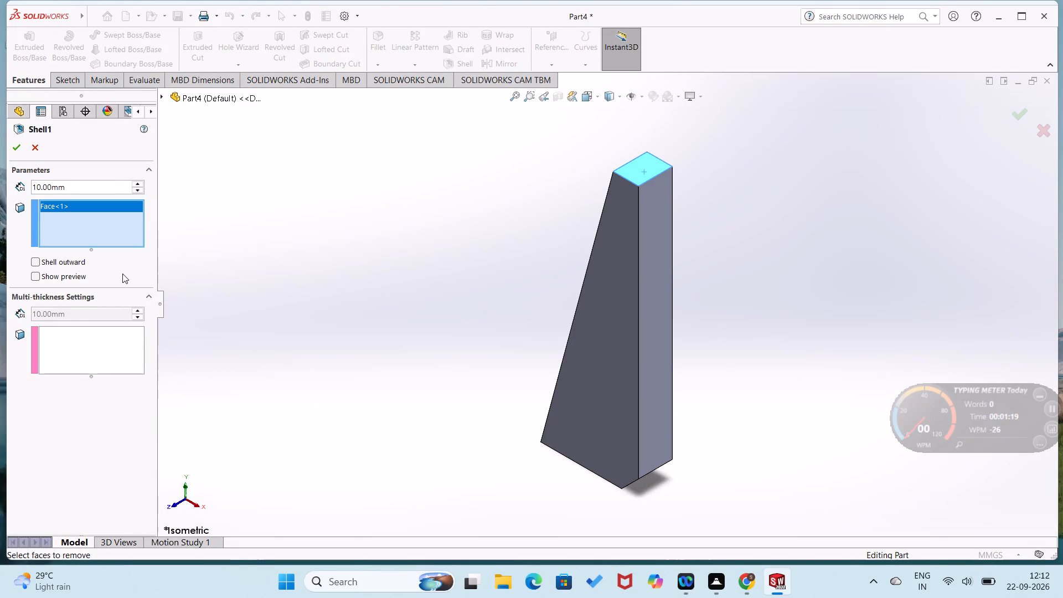
click(16, 147)
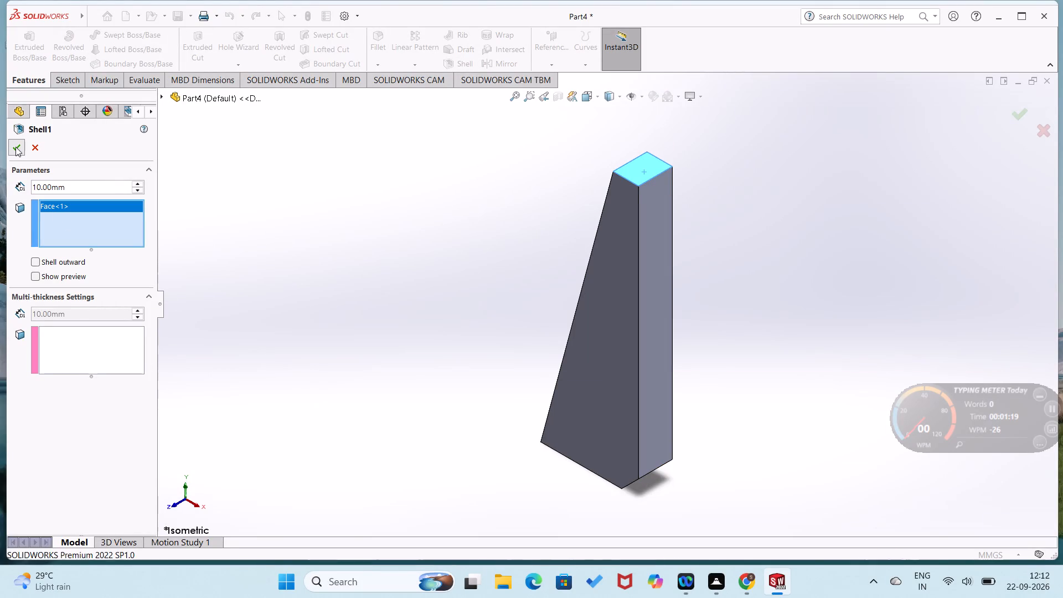
click(177, 258)
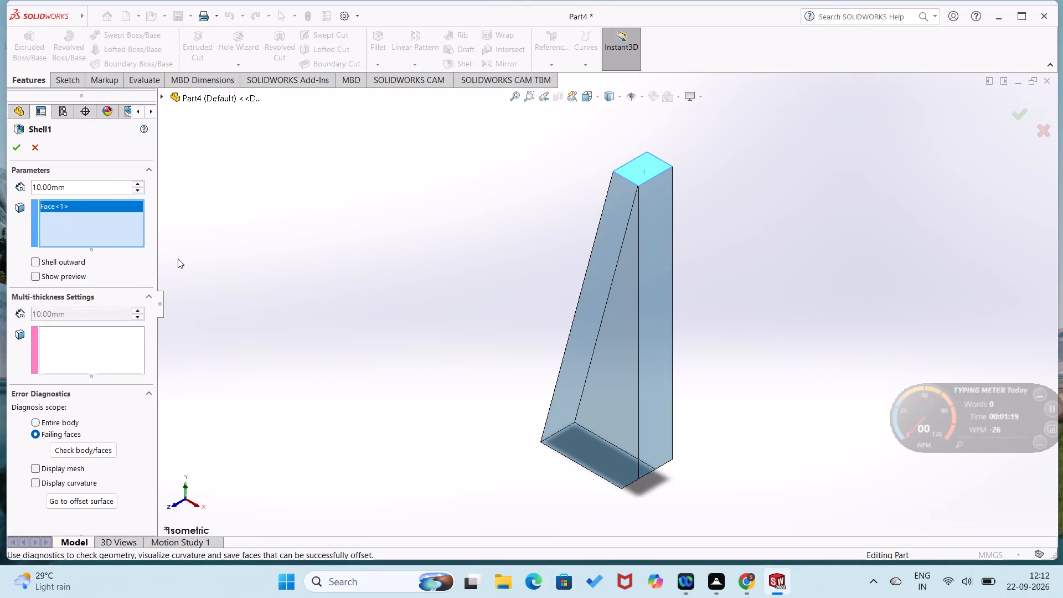
click(16, 152)
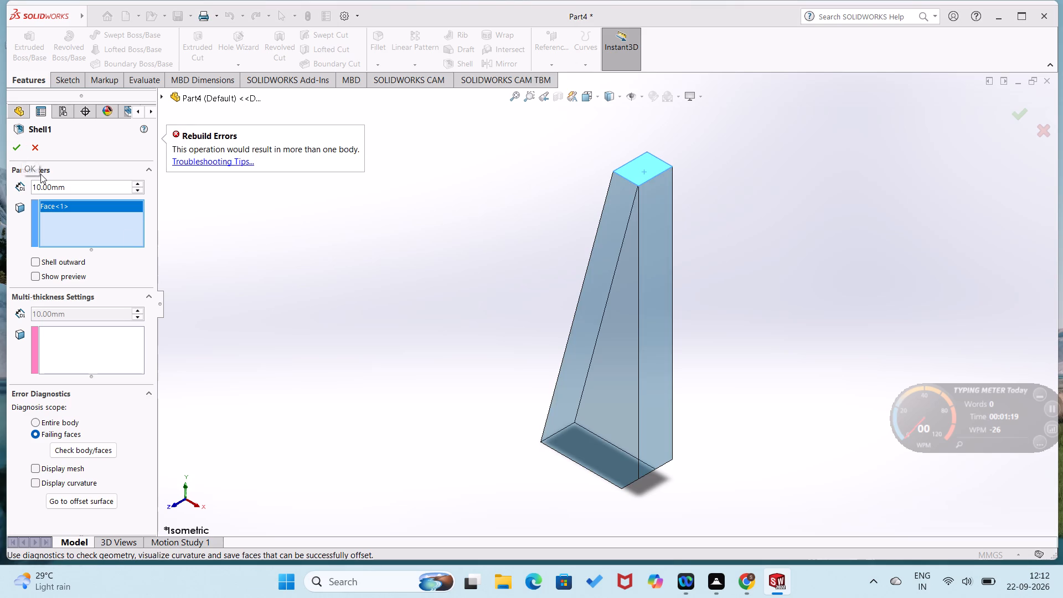
drag(64, 189, 31, 184)
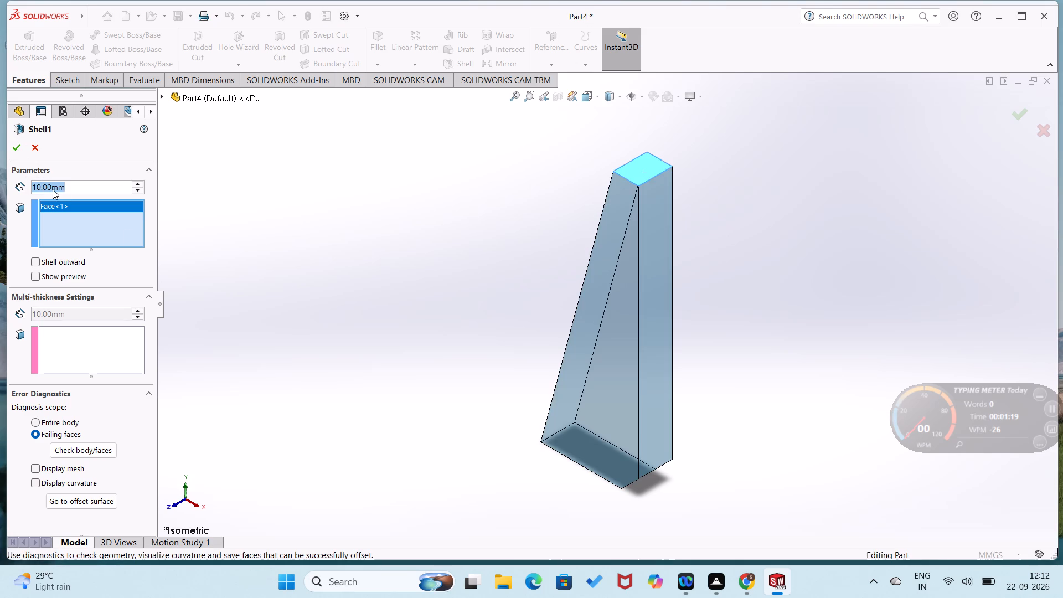
key(5)
key(Return)
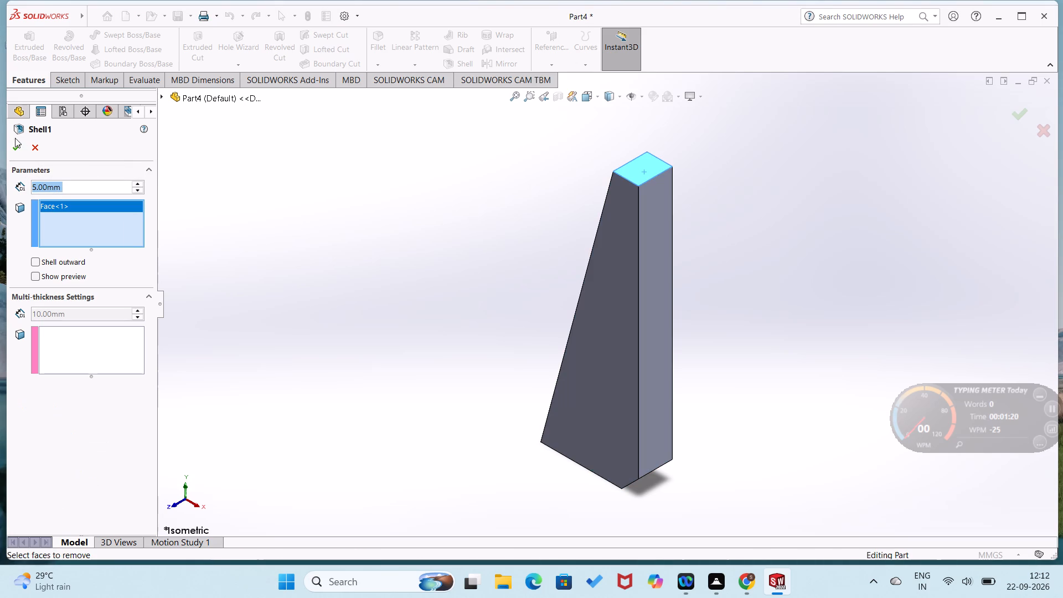
click(12, 153)
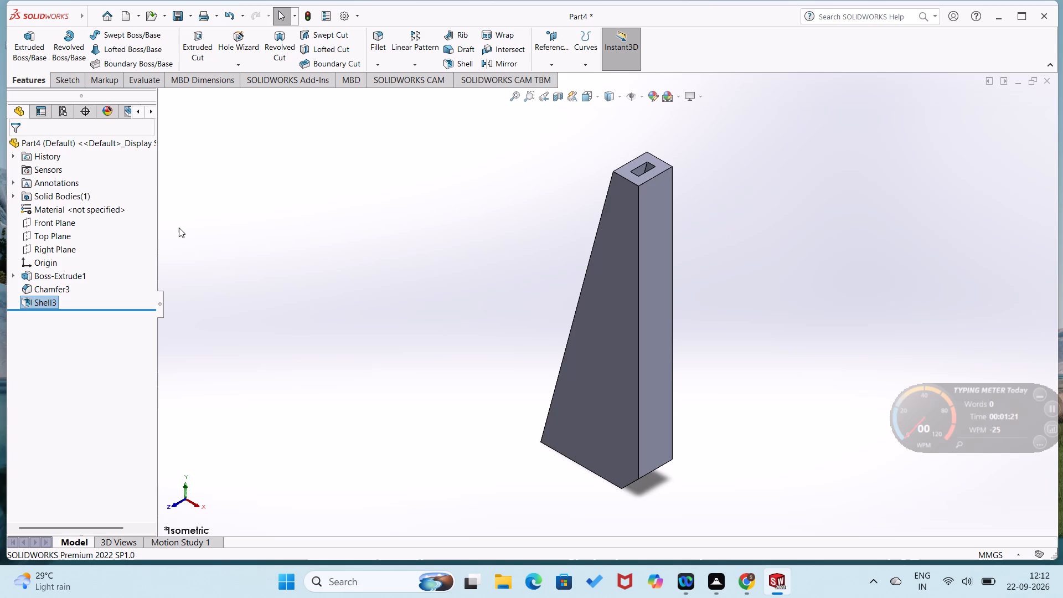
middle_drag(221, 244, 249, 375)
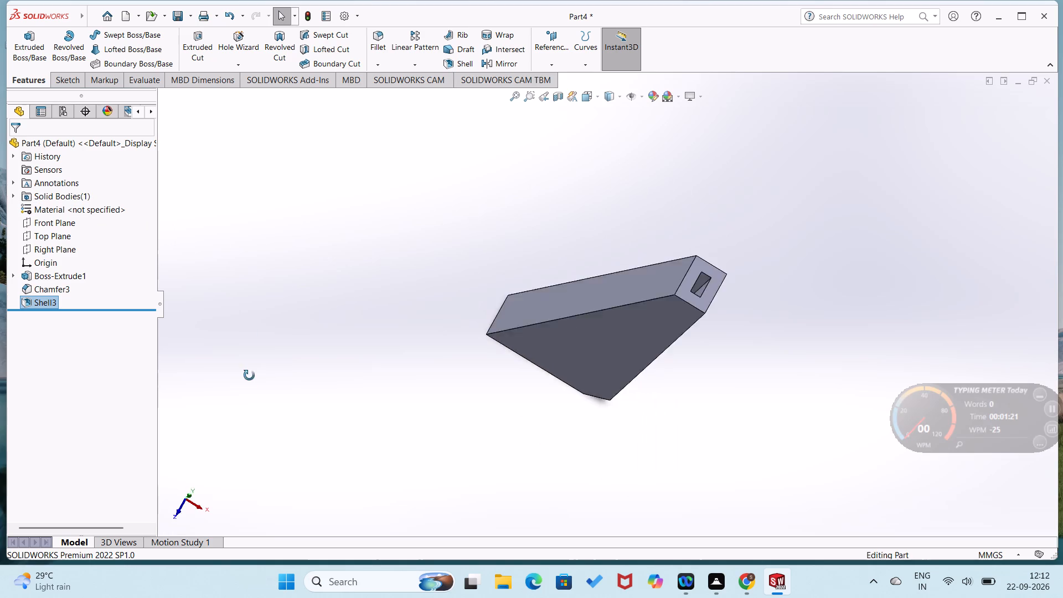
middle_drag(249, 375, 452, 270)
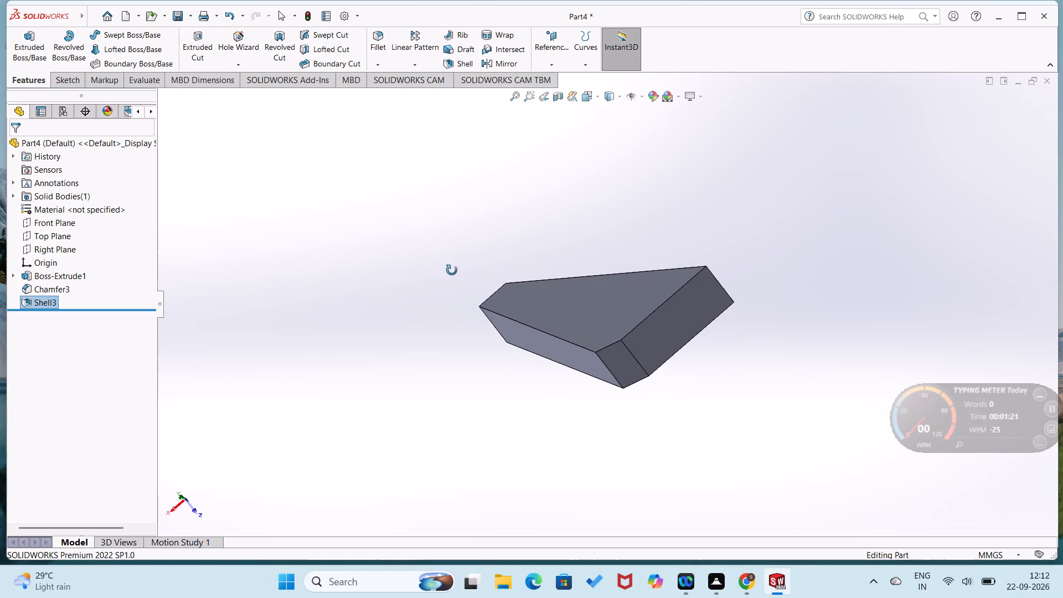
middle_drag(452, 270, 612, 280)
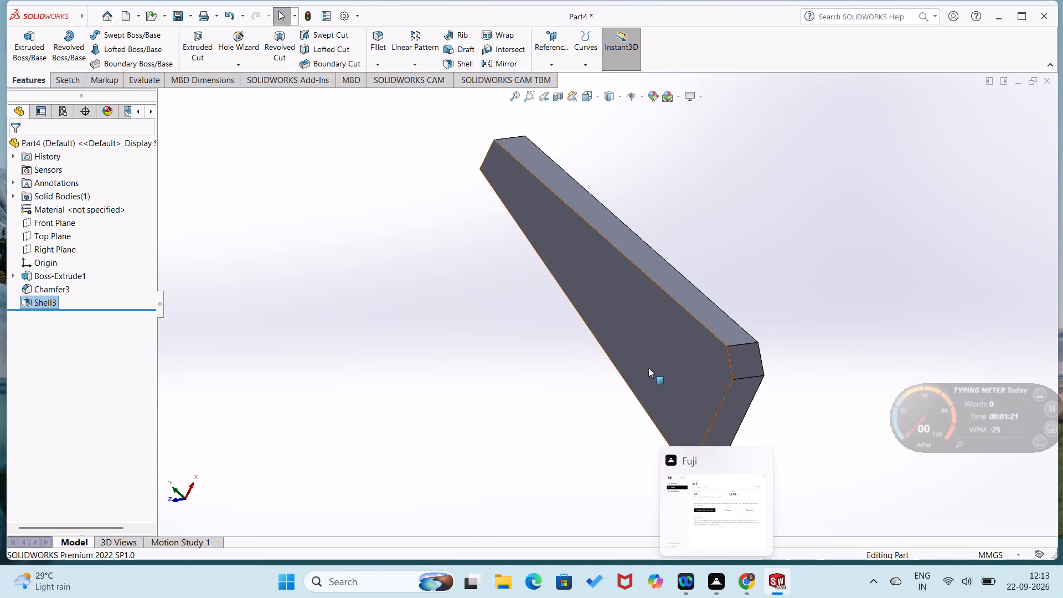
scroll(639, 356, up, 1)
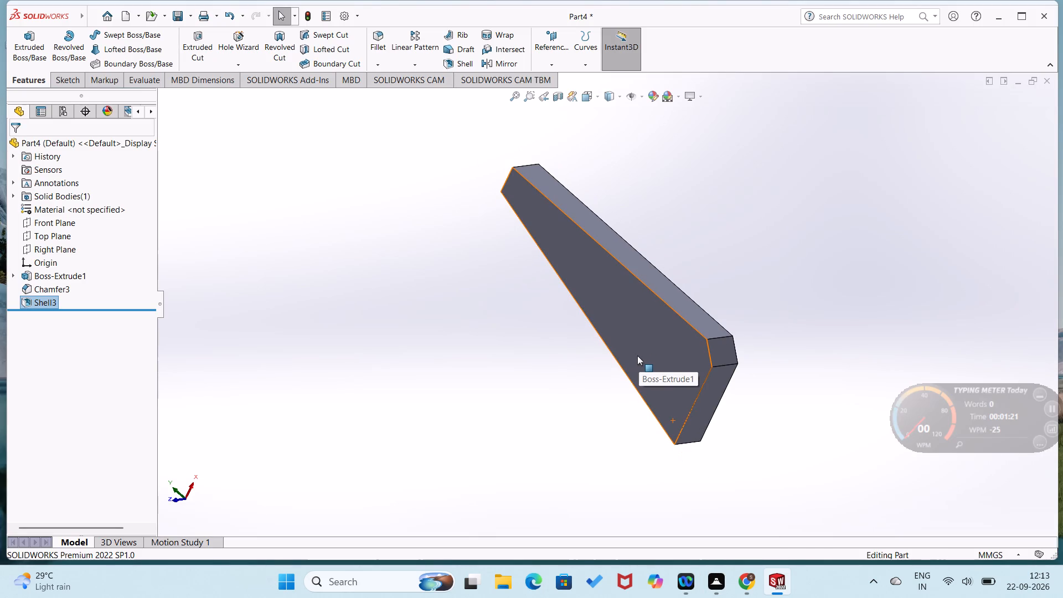
Close the part document without saving it.
click(1049, 81)
click(618, 314)
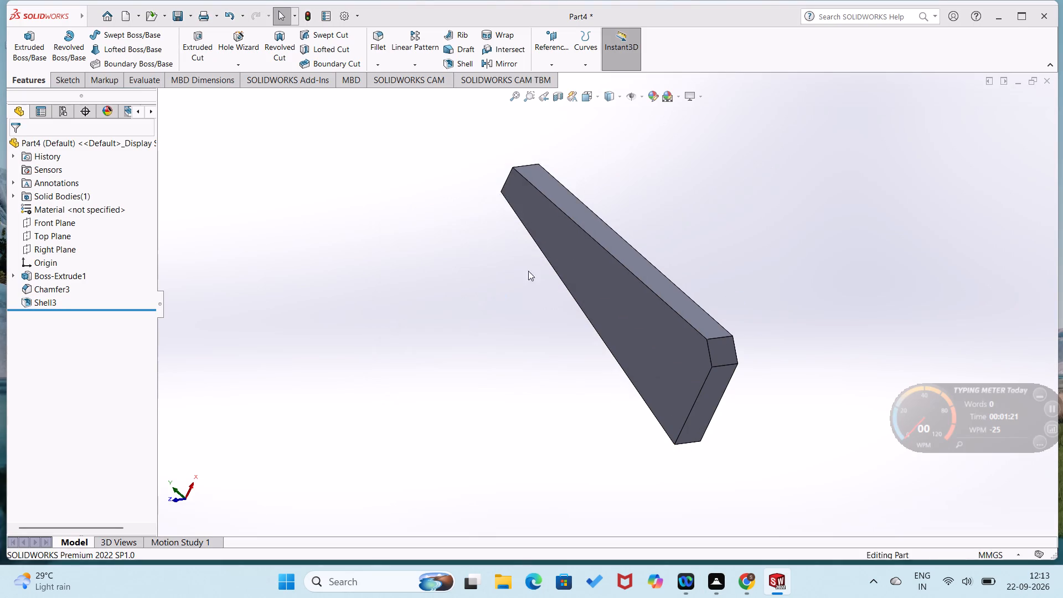
Open the Welcome dialog.
click(81, 49)
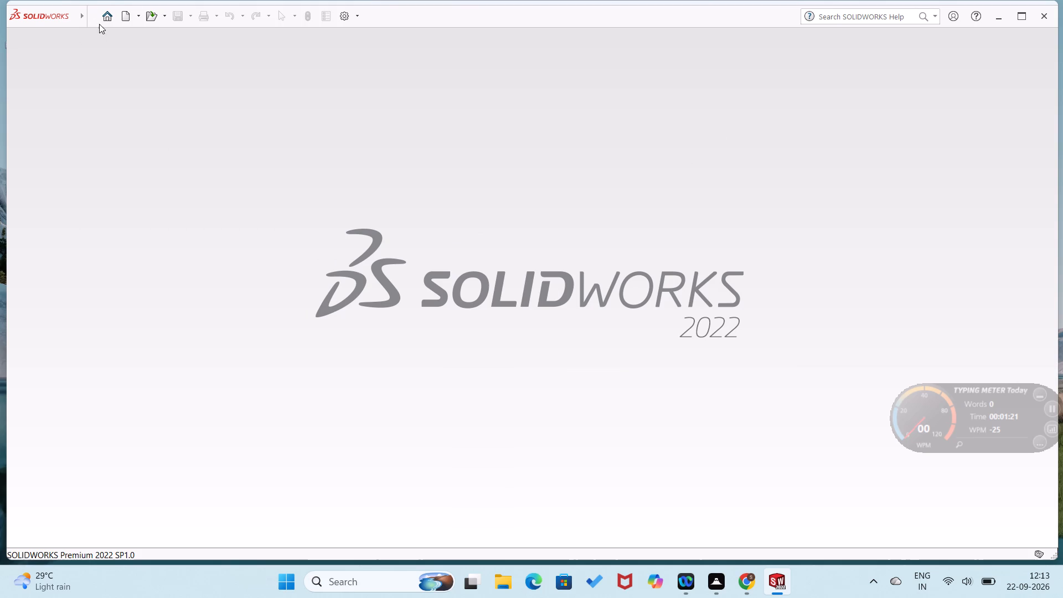
click(104, 17)
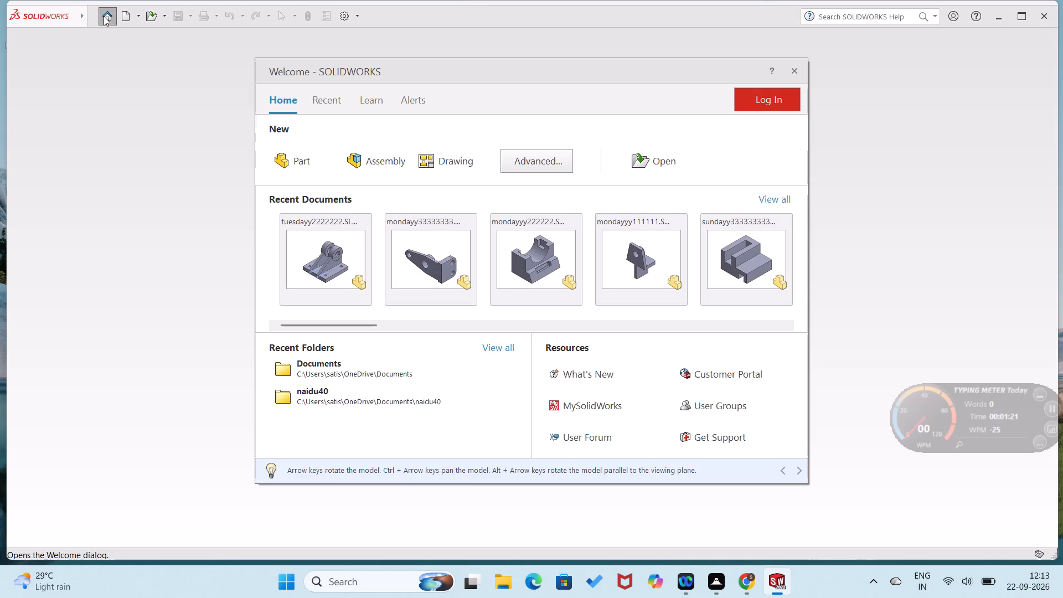
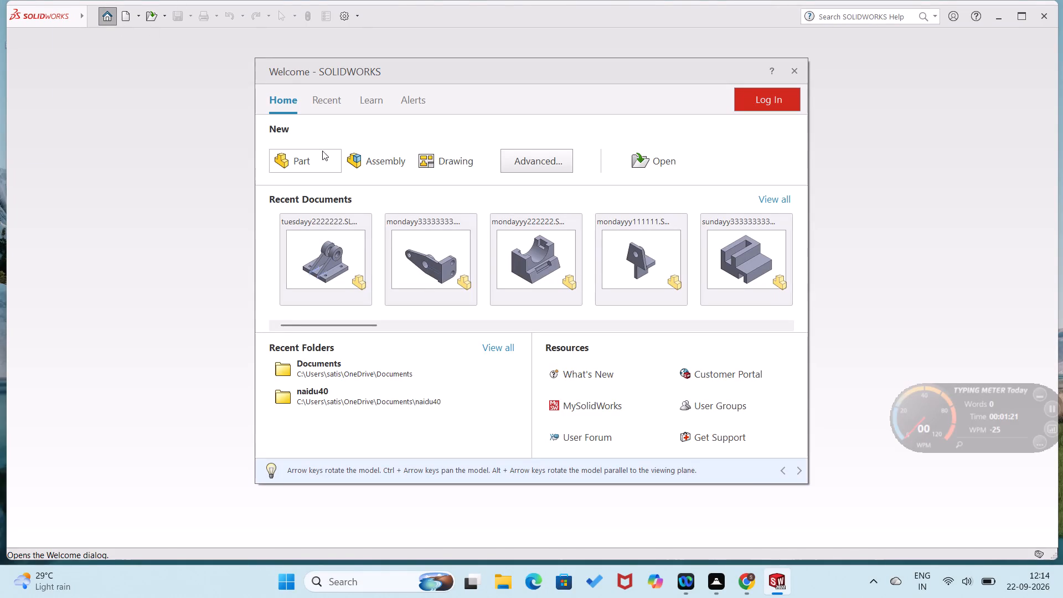
Create a new part and start a sketch on the Front Plane.
click(303, 158)
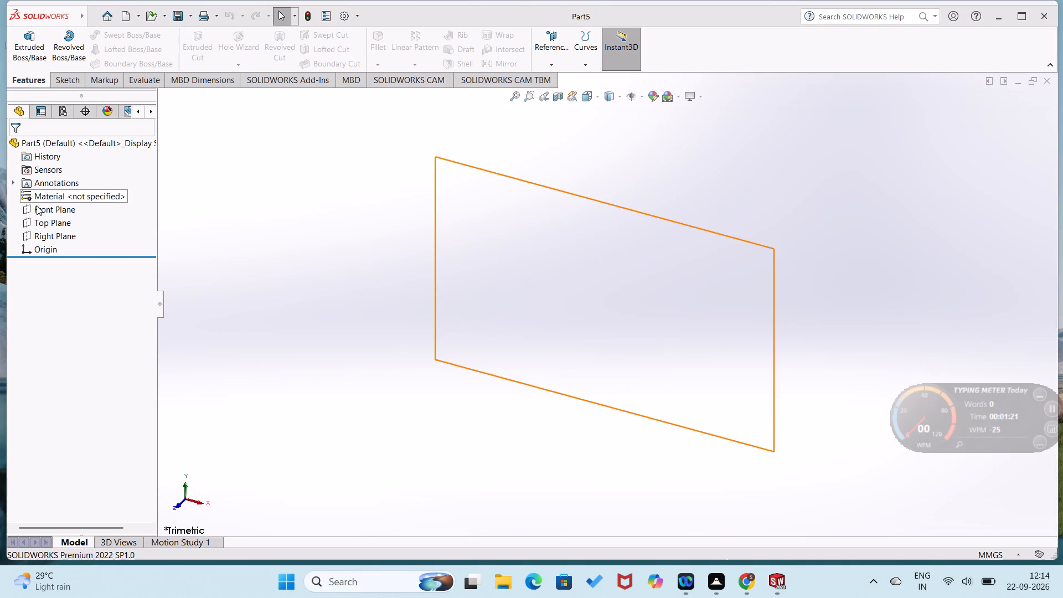
click(37, 205)
click(43, 195)
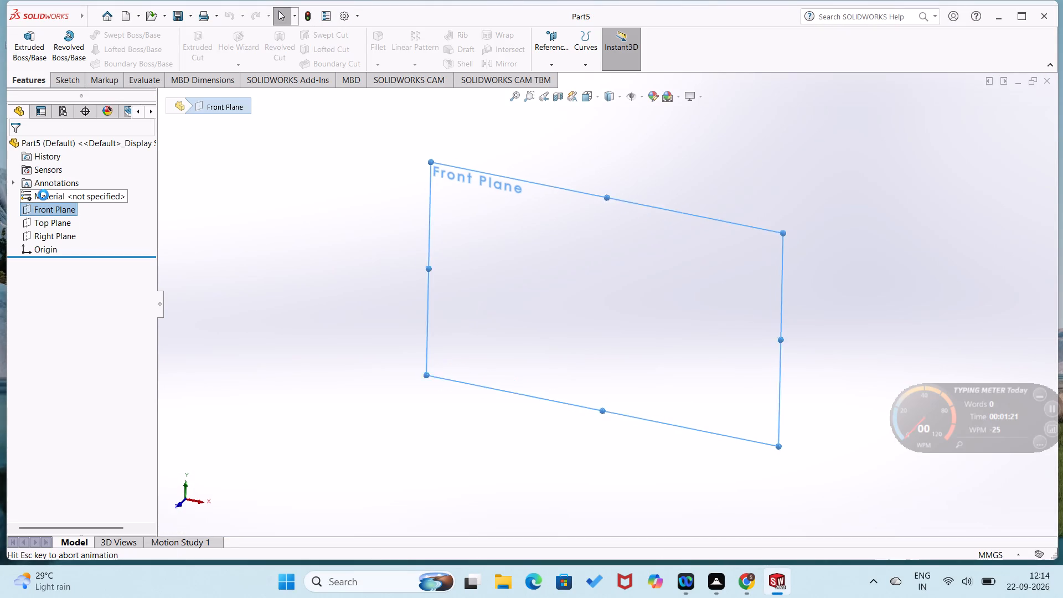
right_drag(441, 334, 333, 344)
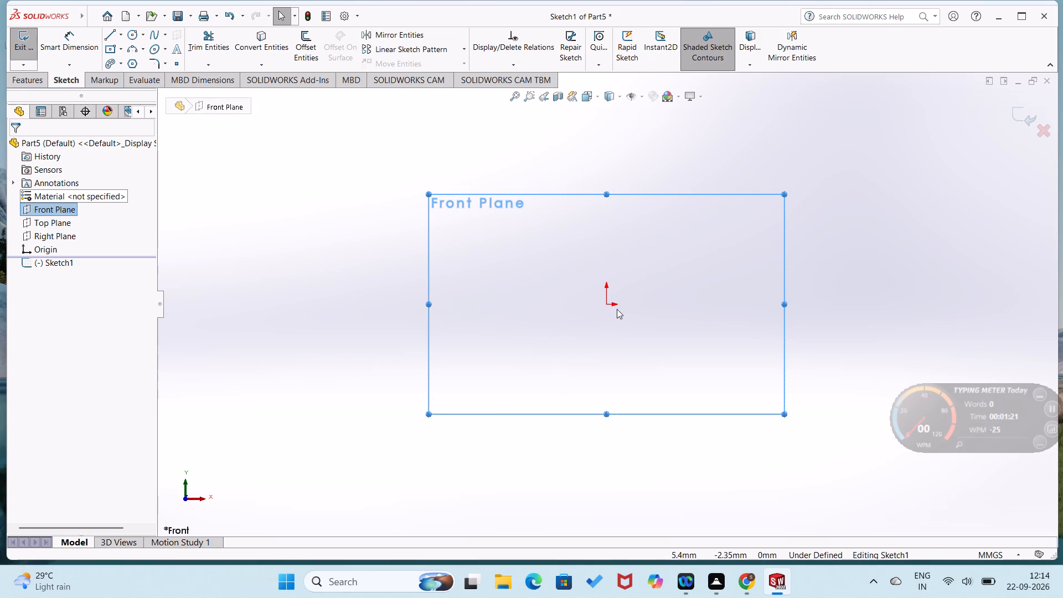
Sketch a closed line profile from the origin: base with a downward tab about 47 by 20 mm, short vertical ends, slanted sides and horizontal top.
right_drag(608, 309, 472, 362)
click(605, 303)
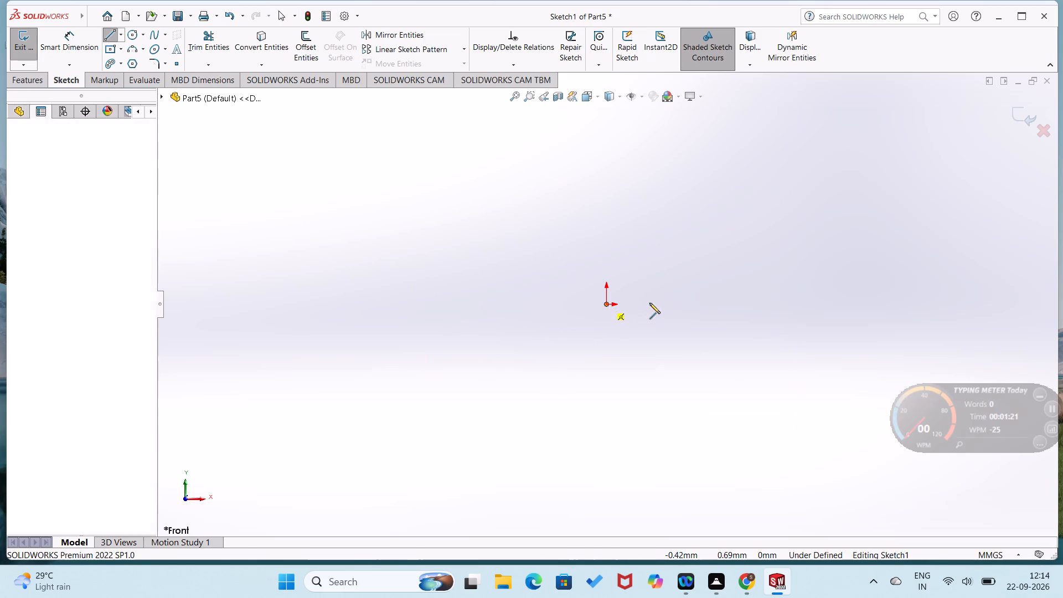
click(698, 302)
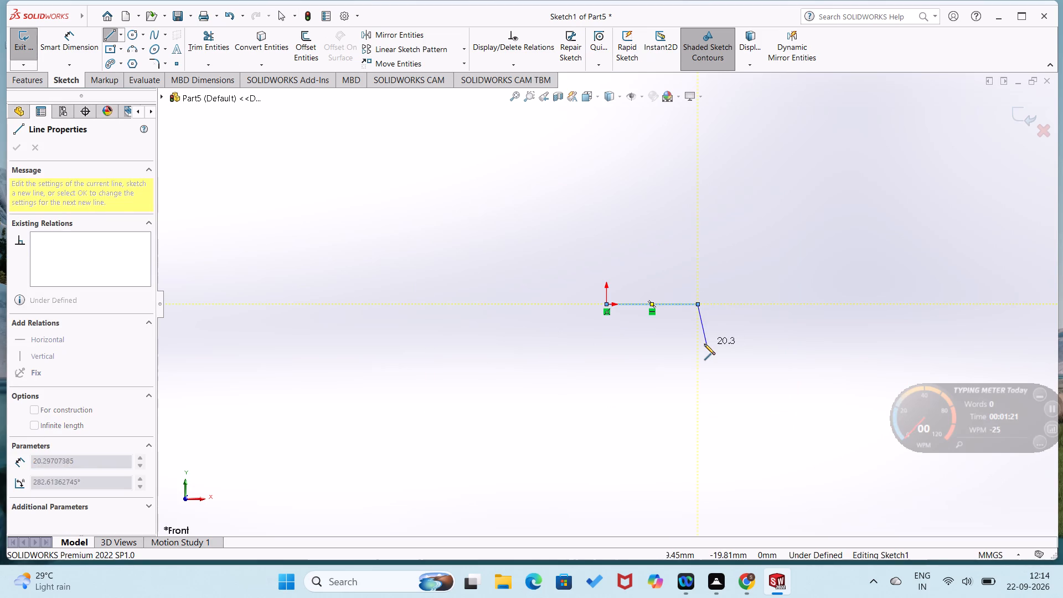
click(700, 343)
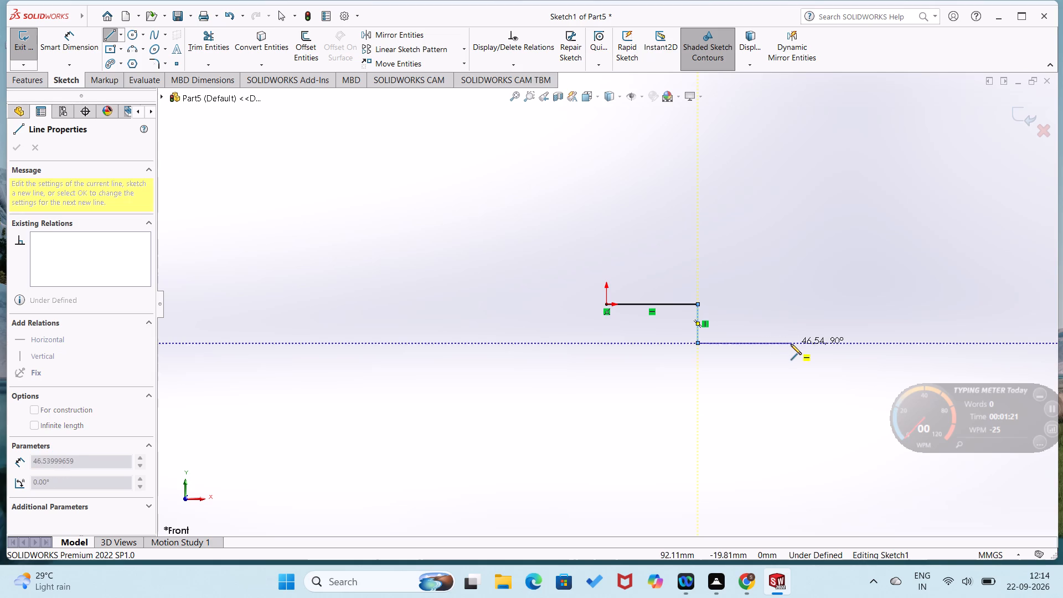
click(791, 345)
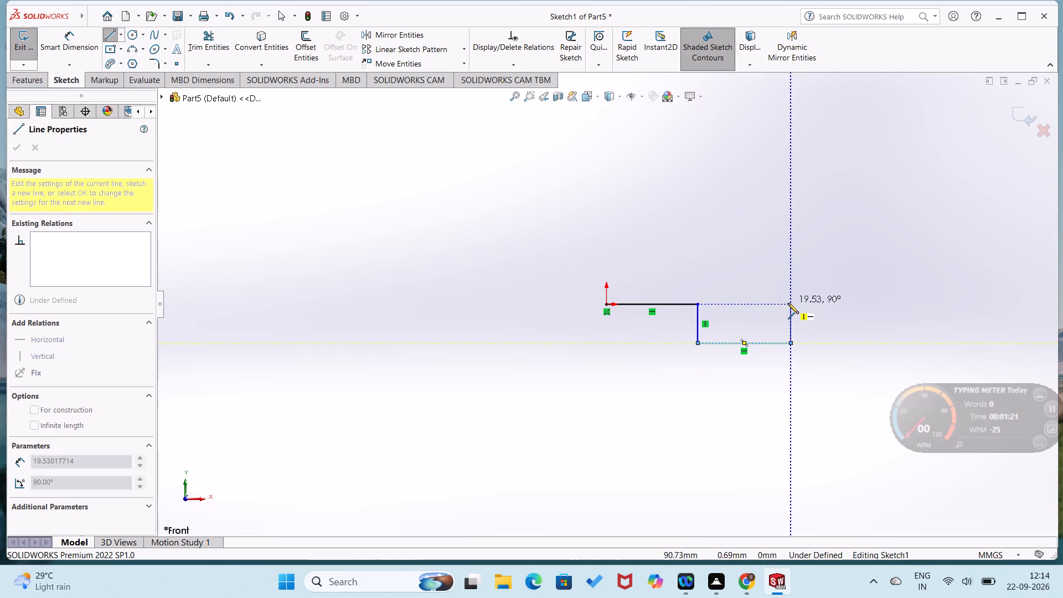
click(788, 303)
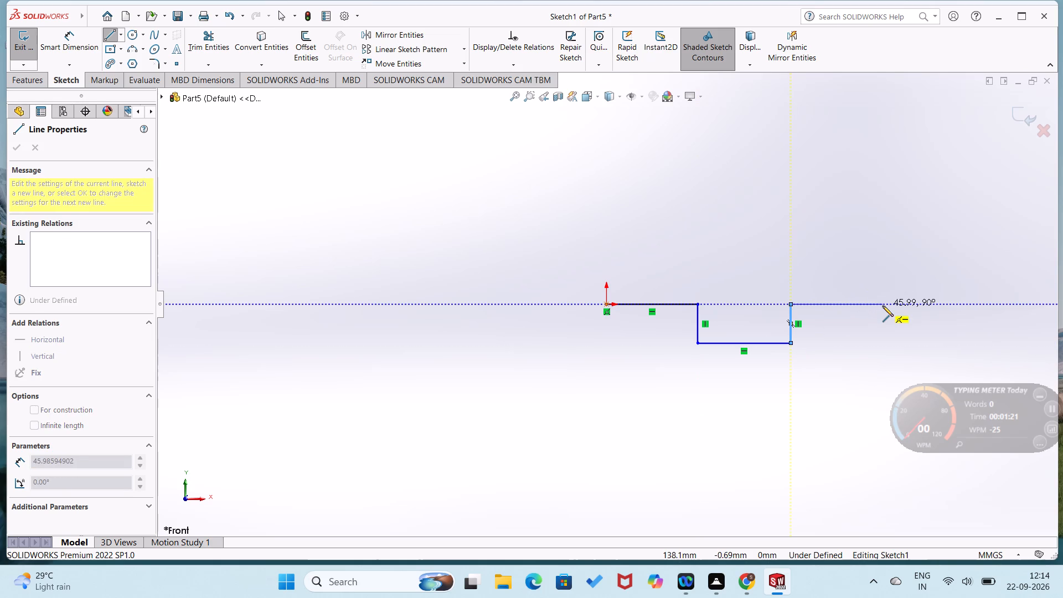
click(883, 306)
click(881, 278)
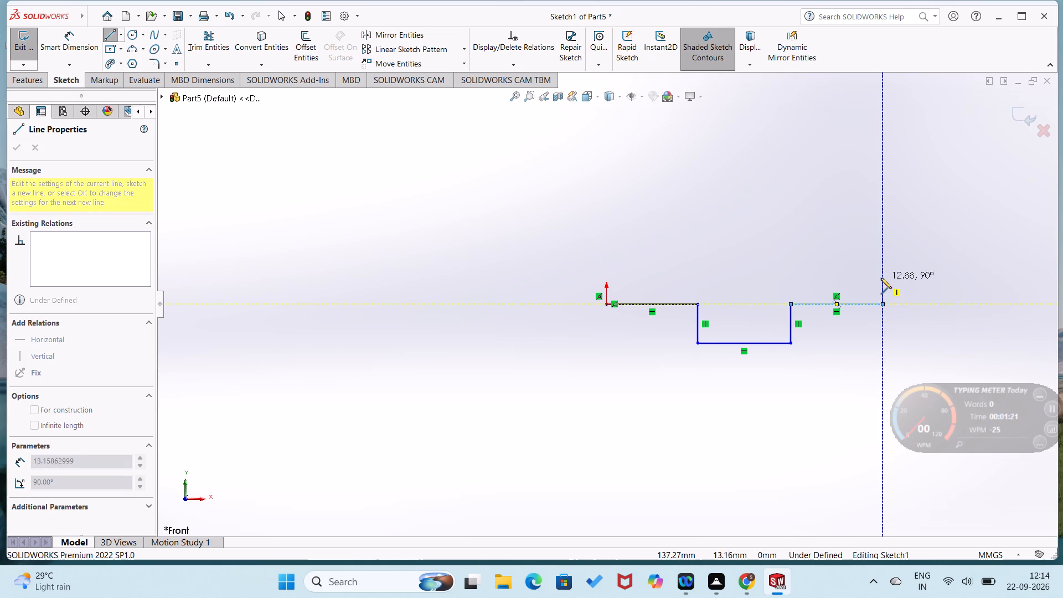
click(817, 140)
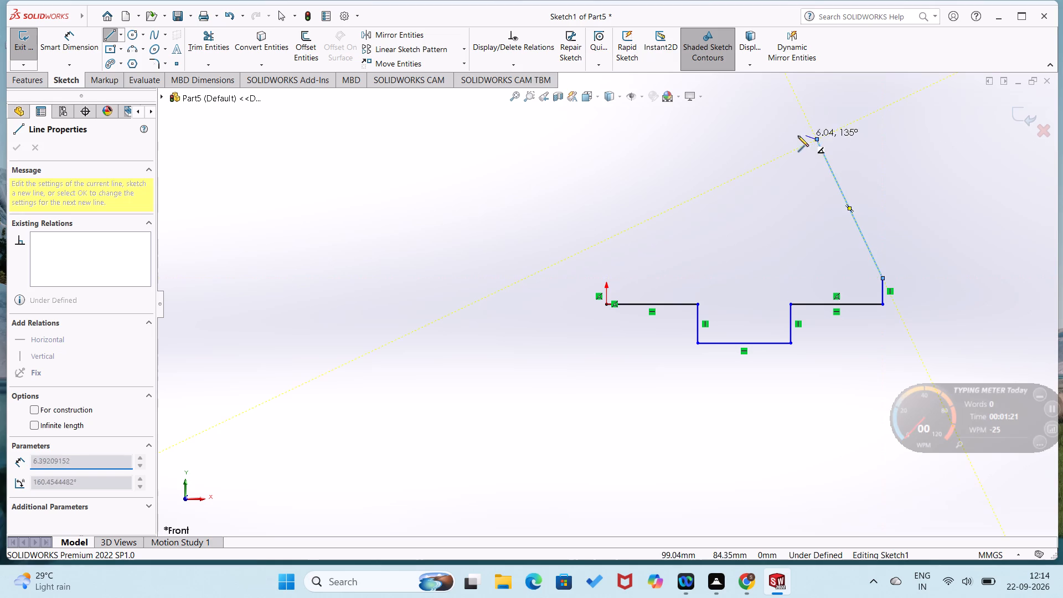
click(683, 140)
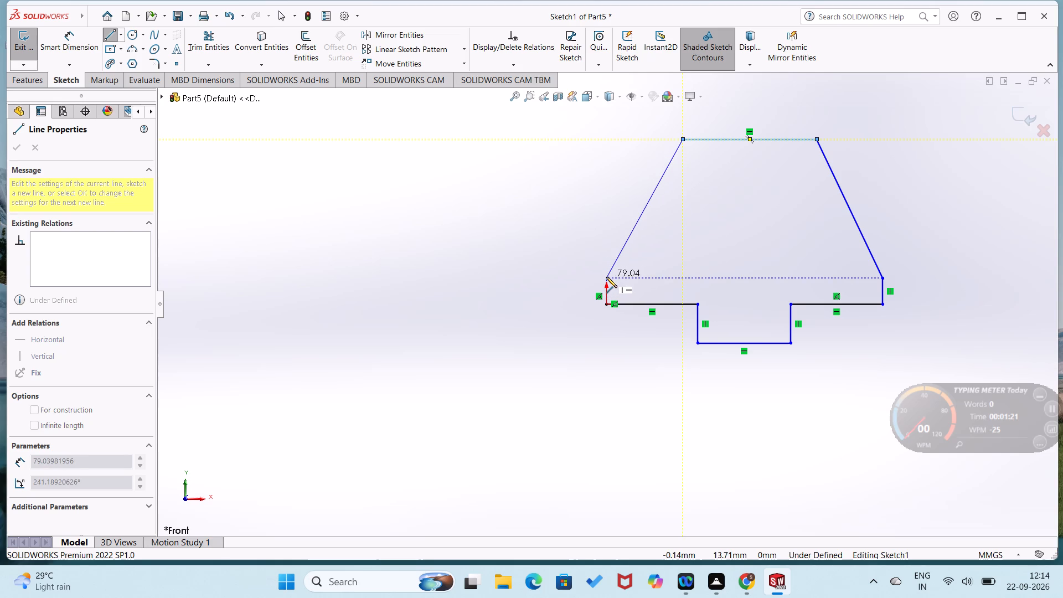
click(606, 277)
click(607, 303)
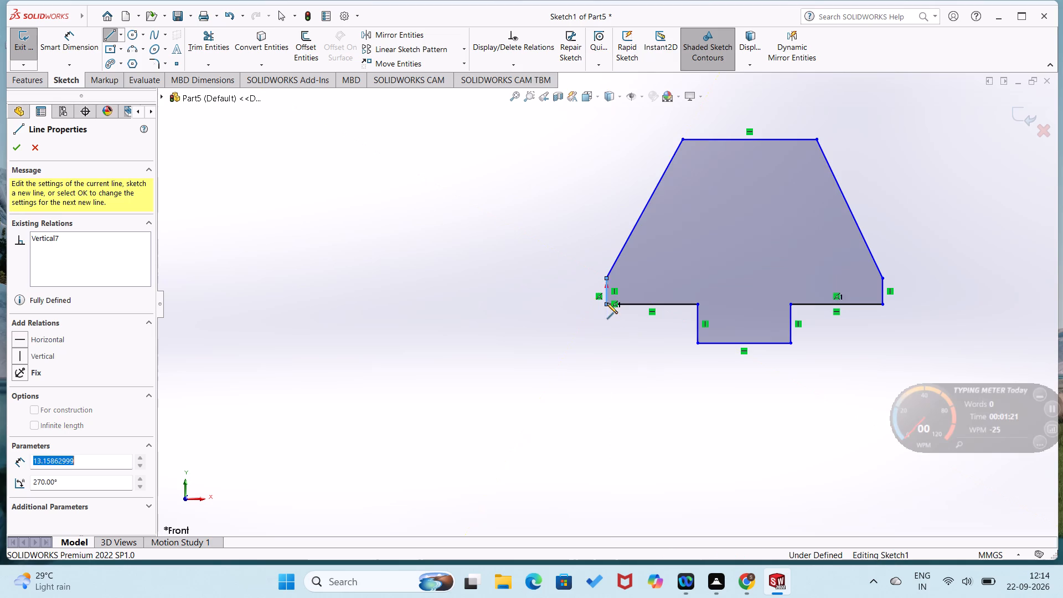
right_drag(549, 323, 271, 252)
Dimension both short vertical end edges of the profile at 10 mm.
right_drag(485, 296, 500, 132)
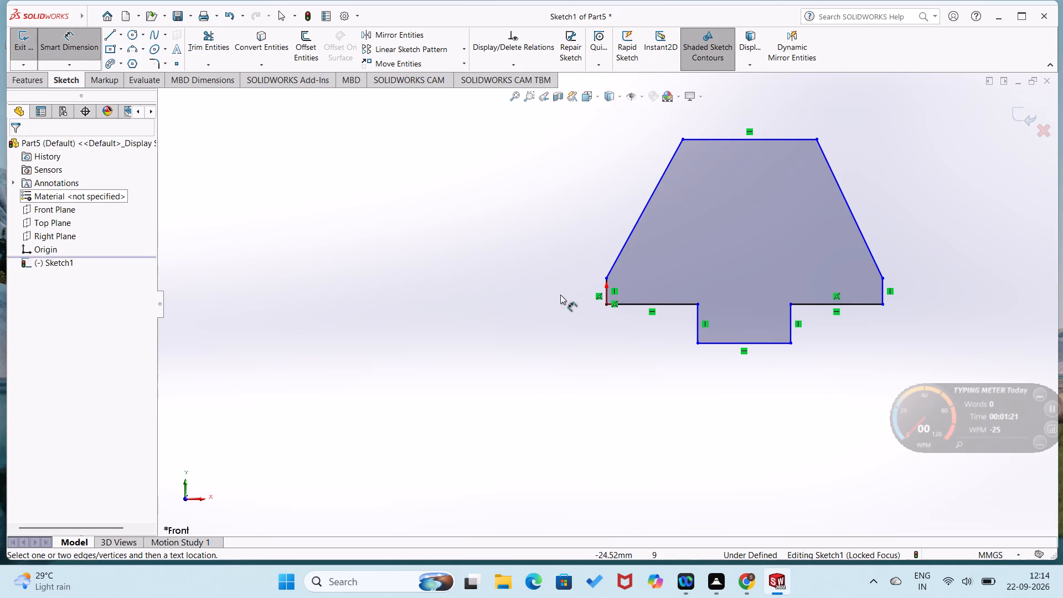
click(607, 294)
click(584, 288)
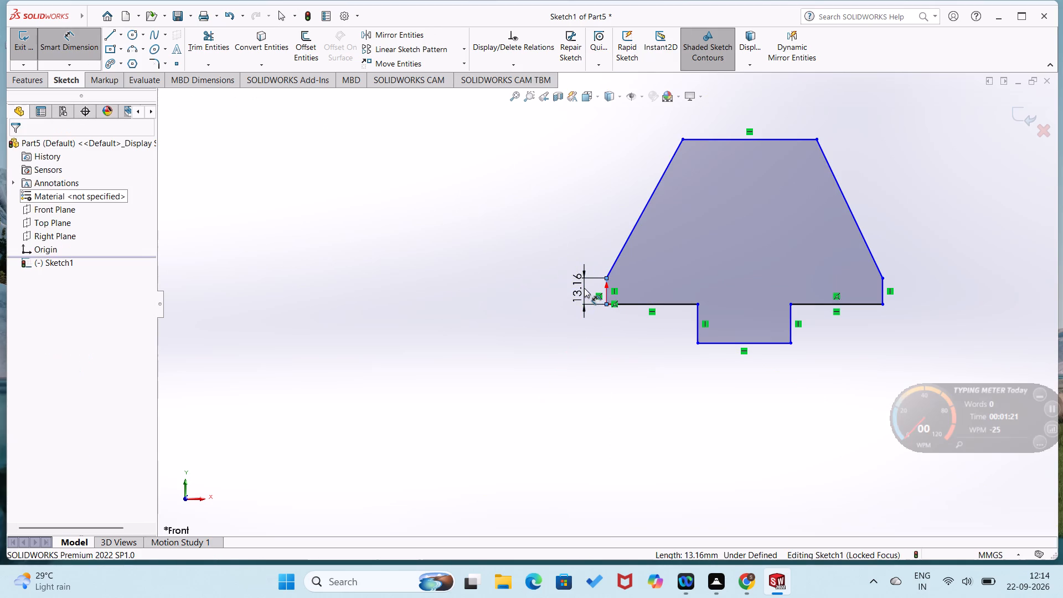
text(10)
key(Return)
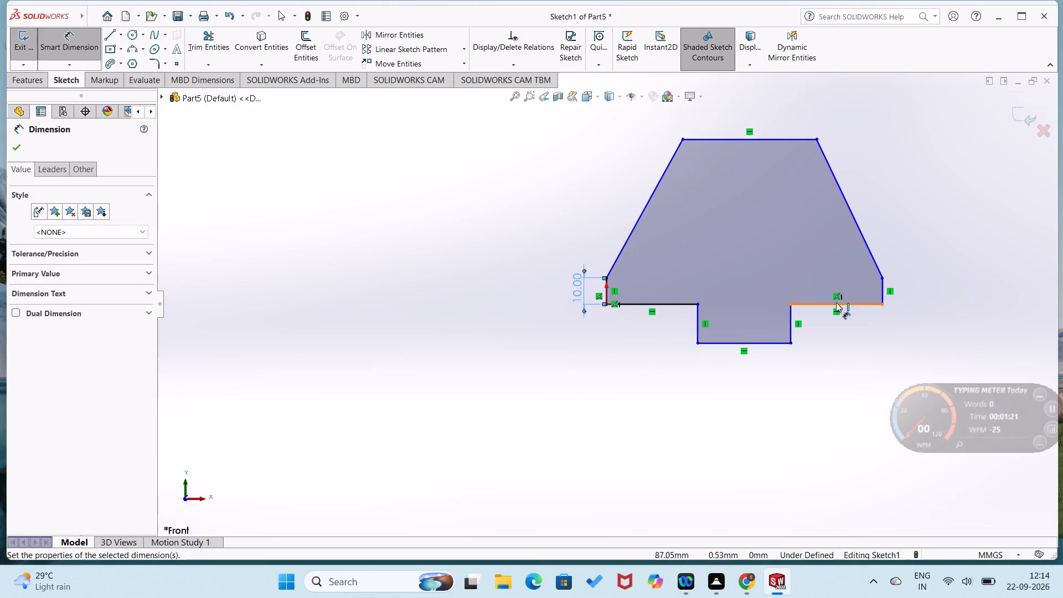
drag(882, 293, 891, 294)
click(906, 297)
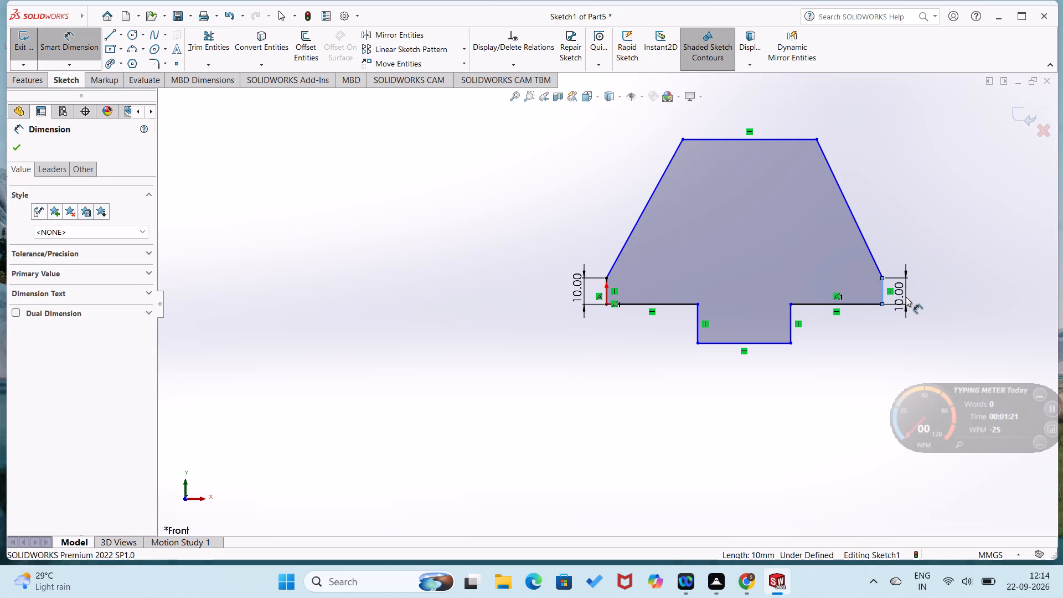
click(860, 280)
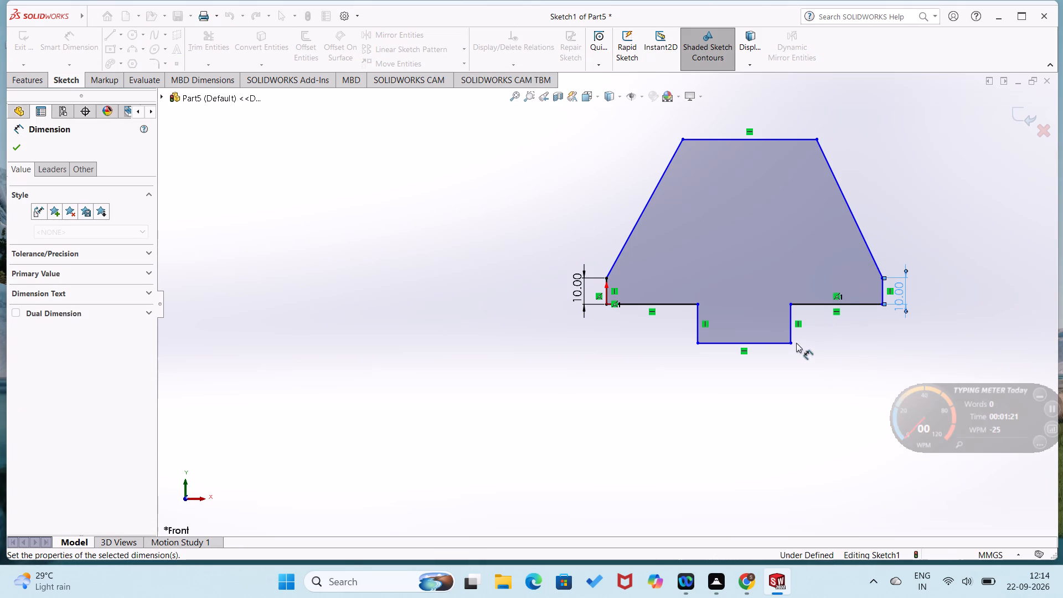
Dimension the bottom tab's width as 30 mm and the overall base width as 90 mm.
click(767, 342)
click(767, 367)
text(30)
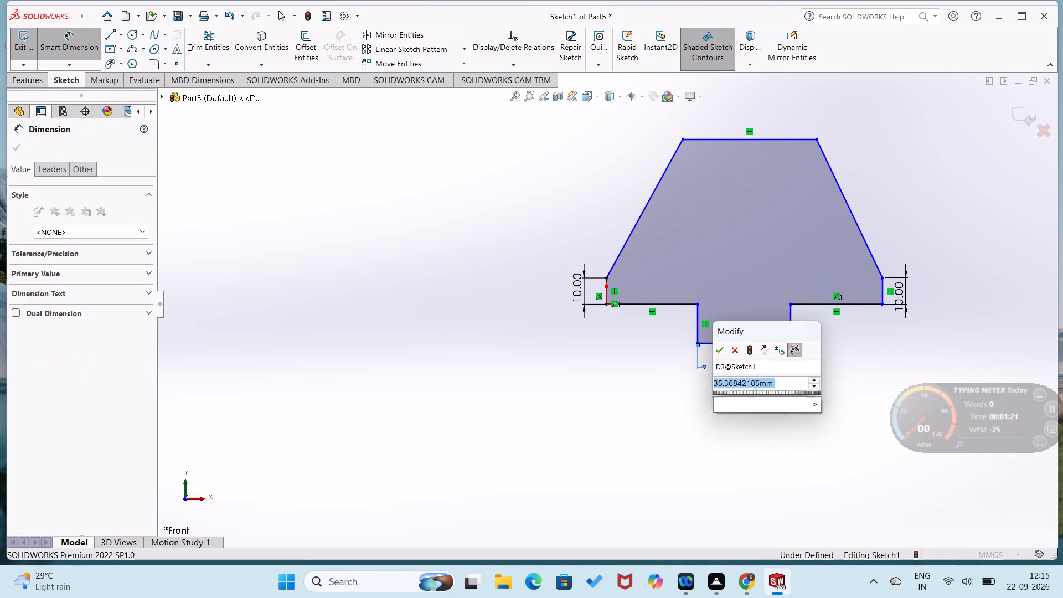
key(Return)
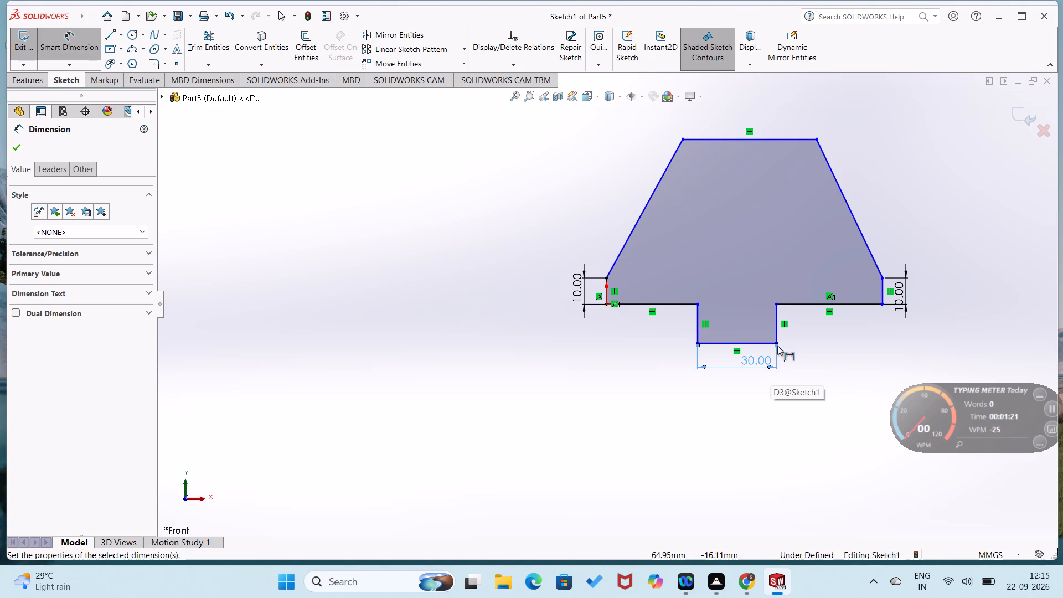
click(607, 306)
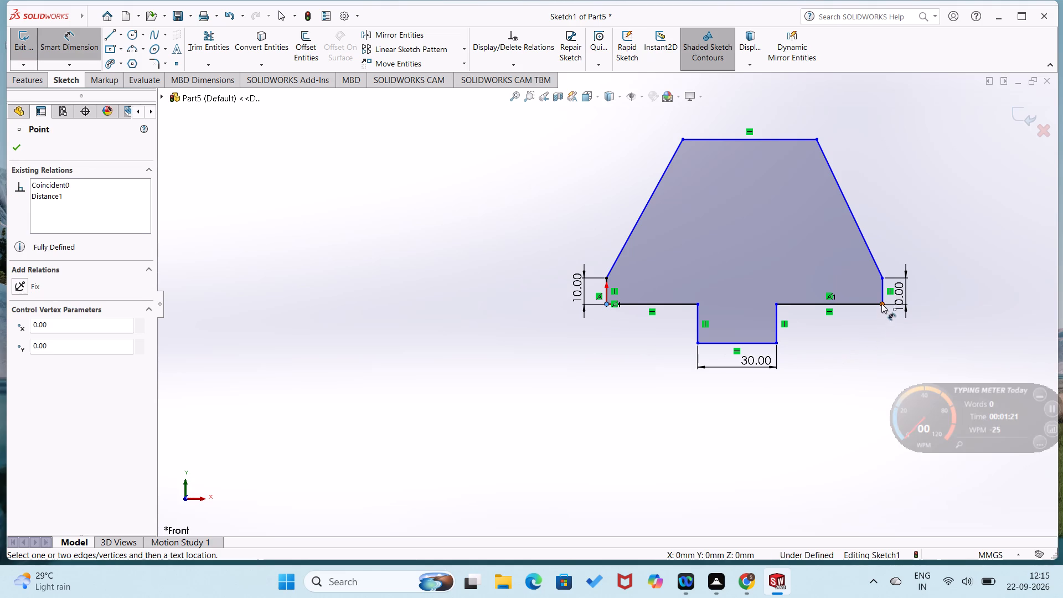
click(881, 303)
click(788, 401)
text(90)
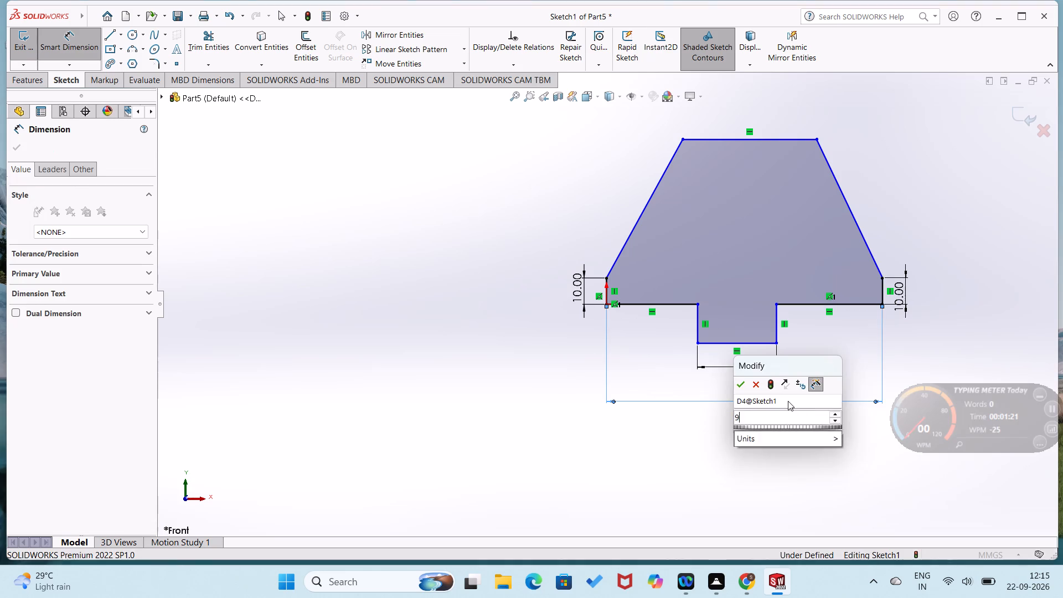
key(Return)
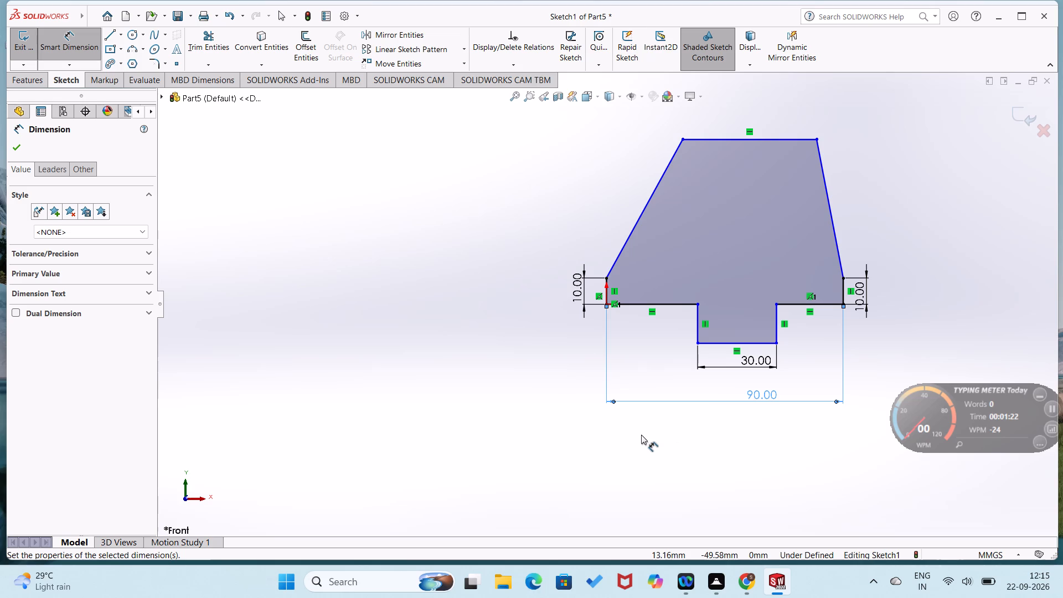
click(641, 435)
Dimension the base edge between the origin and the tab as 30 mm and the tab's depth as 10 mm.
click(663, 306)
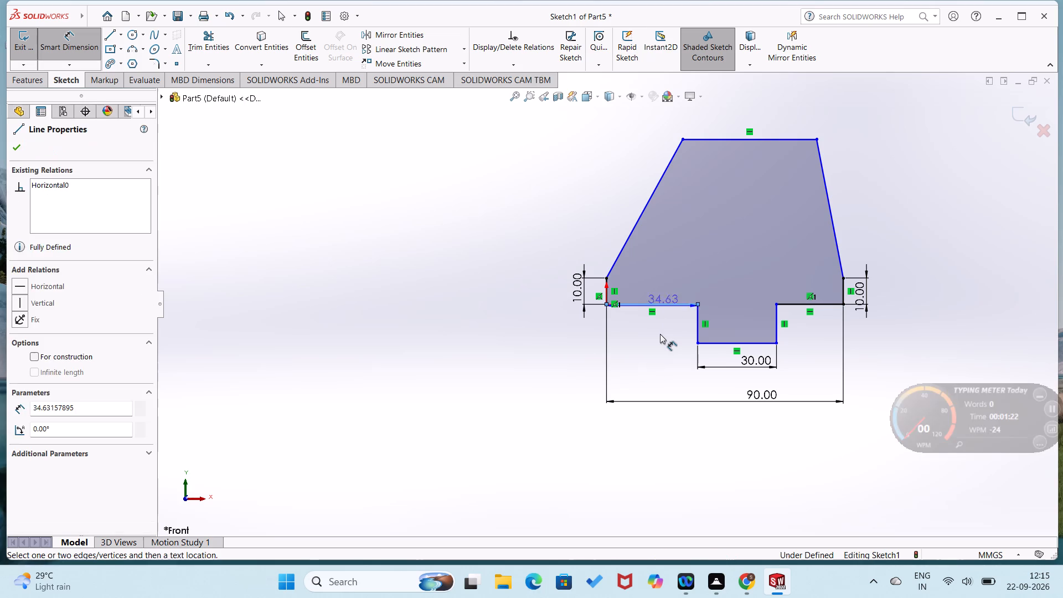
click(658, 337)
text(30)
key(Return)
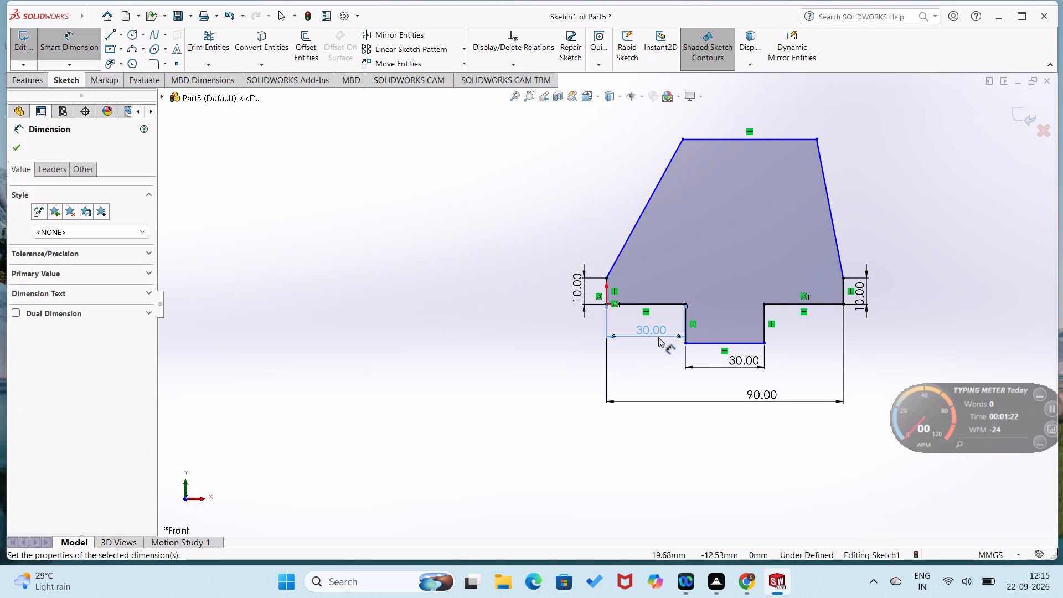
click(599, 380)
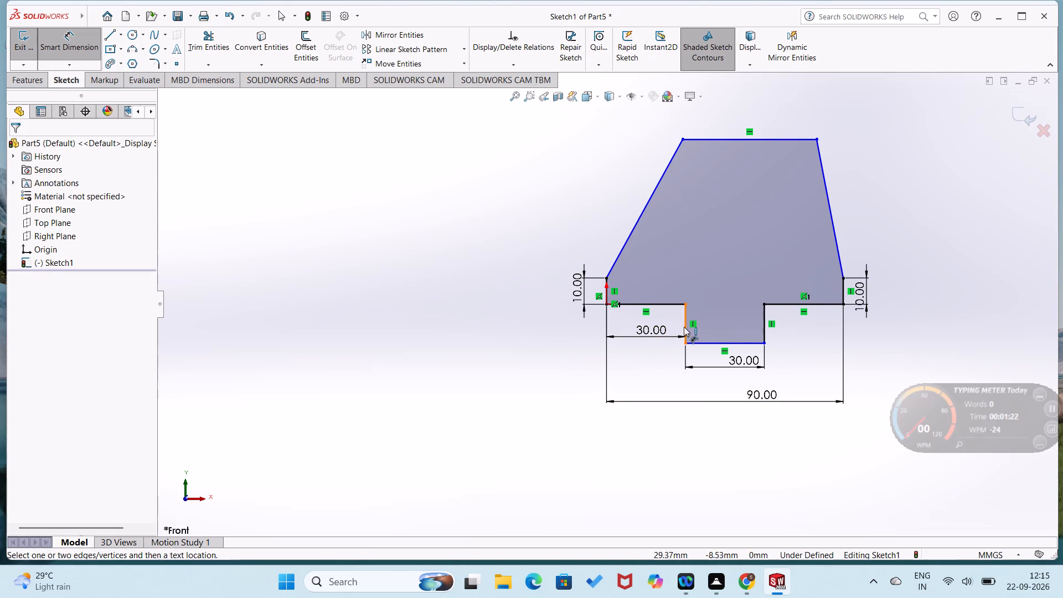
click(684, 327)
click(674, 327)
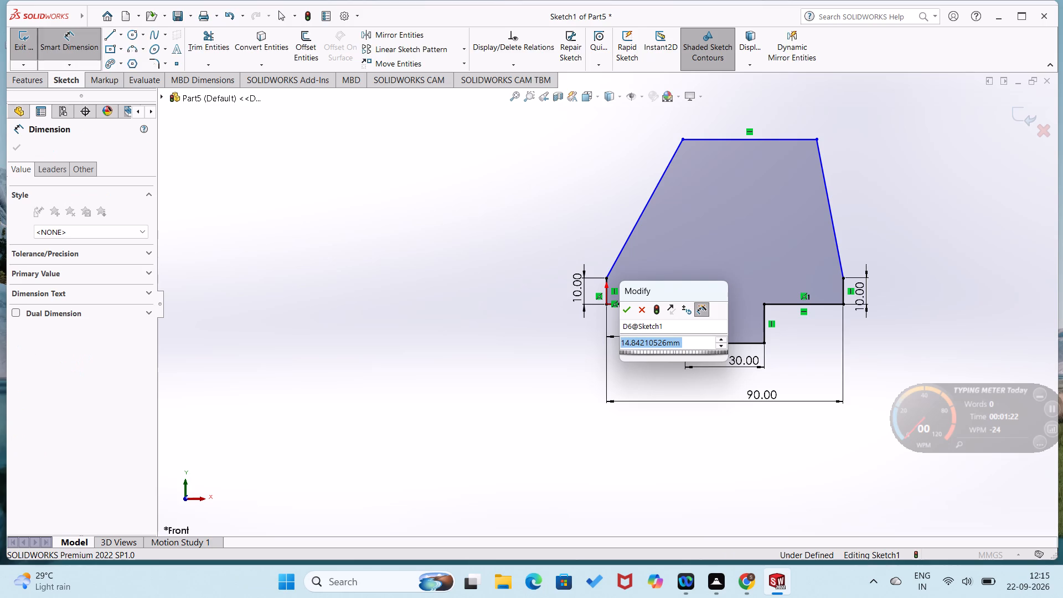
text(10)
key(Return)
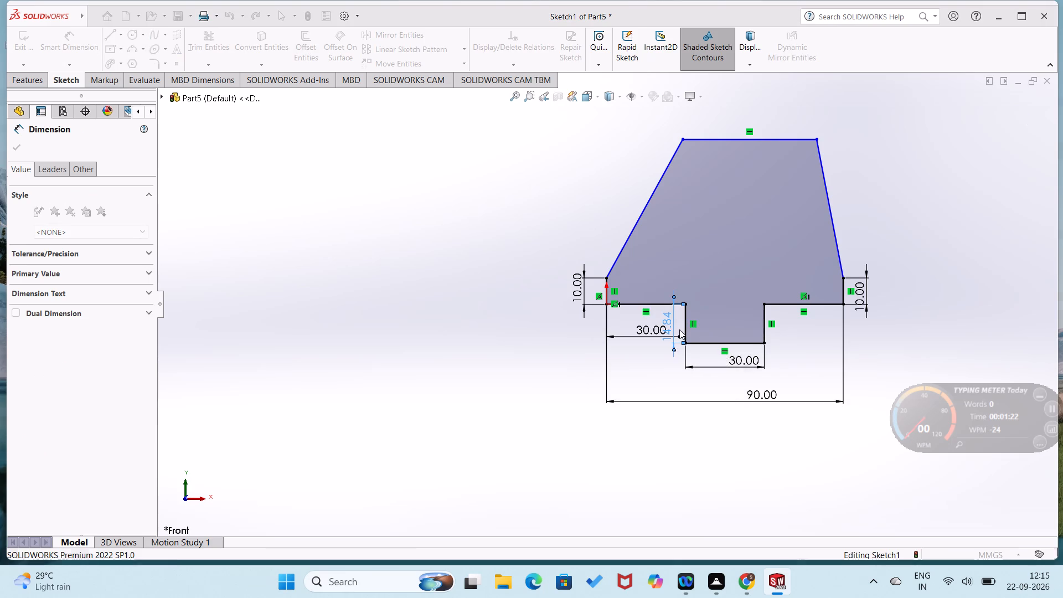
click(539, 363)
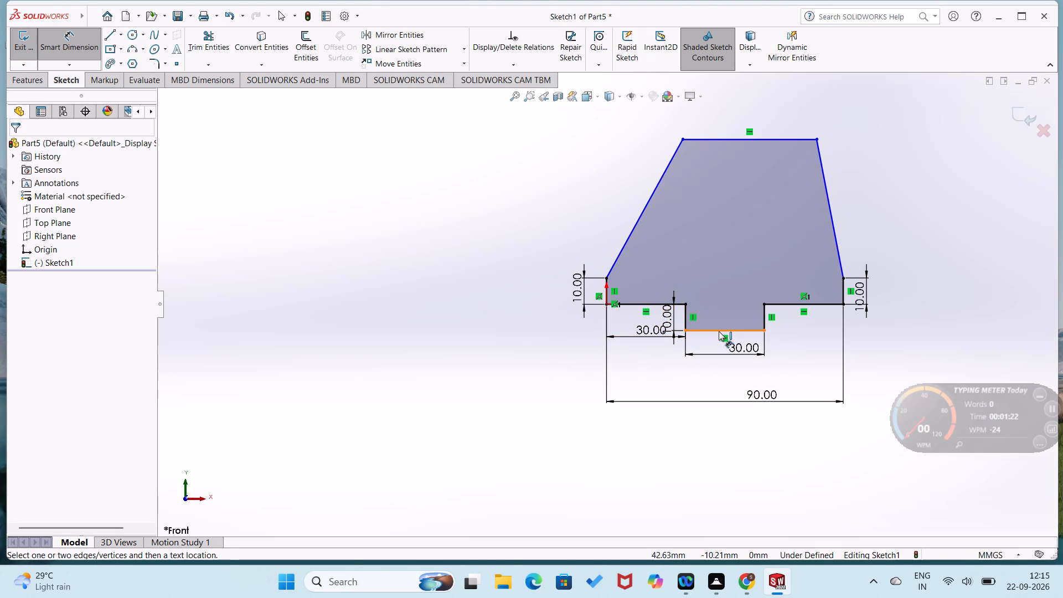
key(Escape)
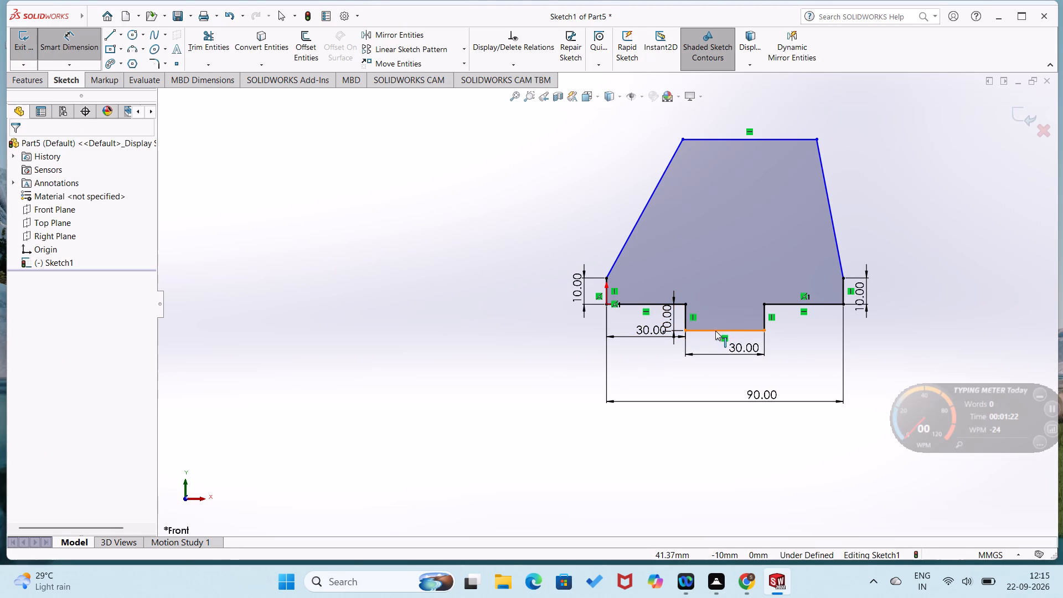
Add a Vertical relation between the midpoints of the tab's bottom edge and the profile's top edge.
click(726, 331)
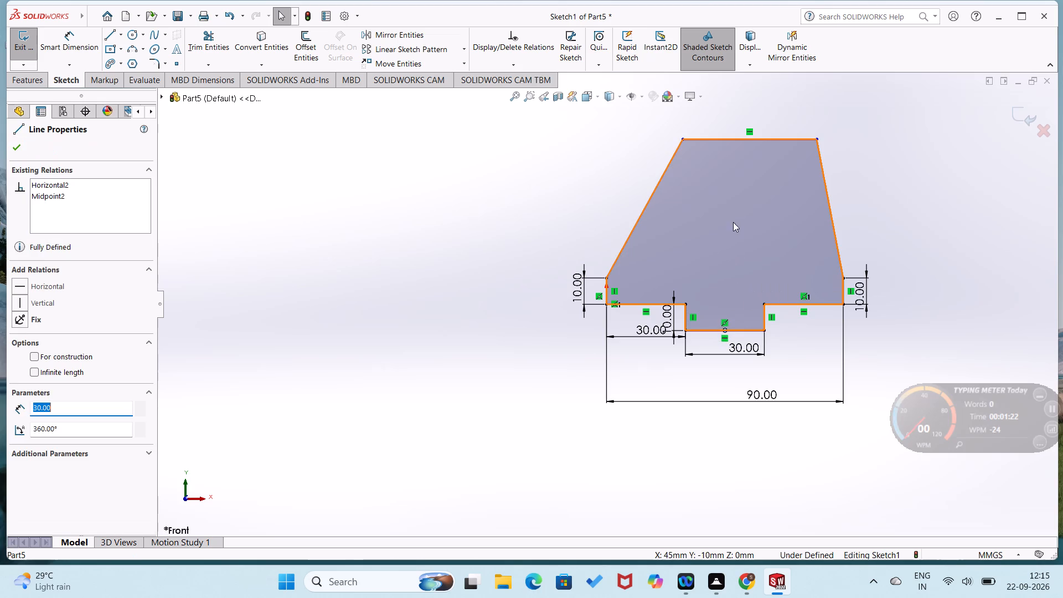
ctrl+click(749, 137)
click(18, 282)
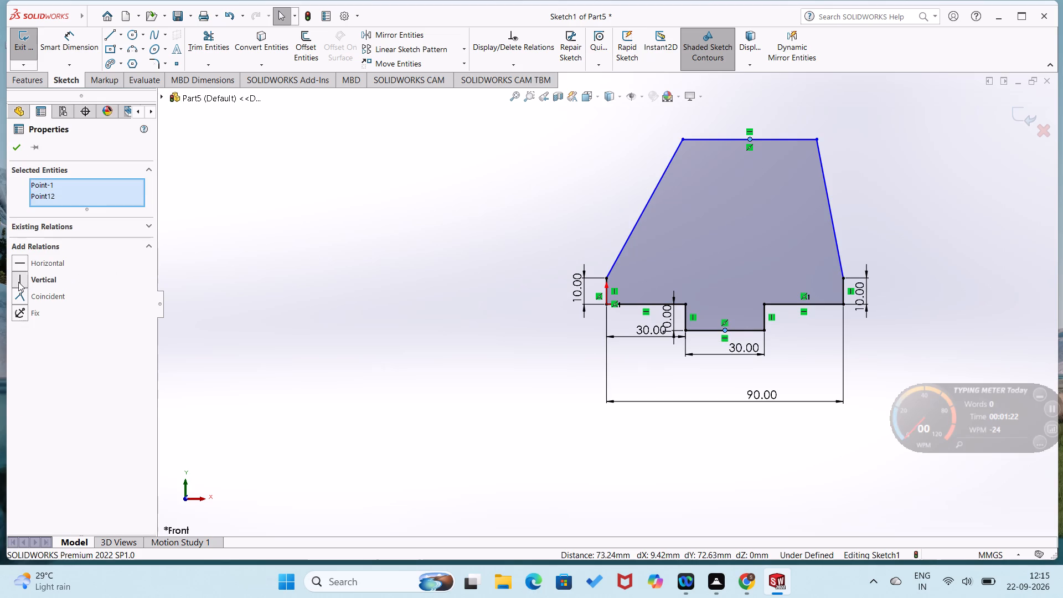
click(18, 149)
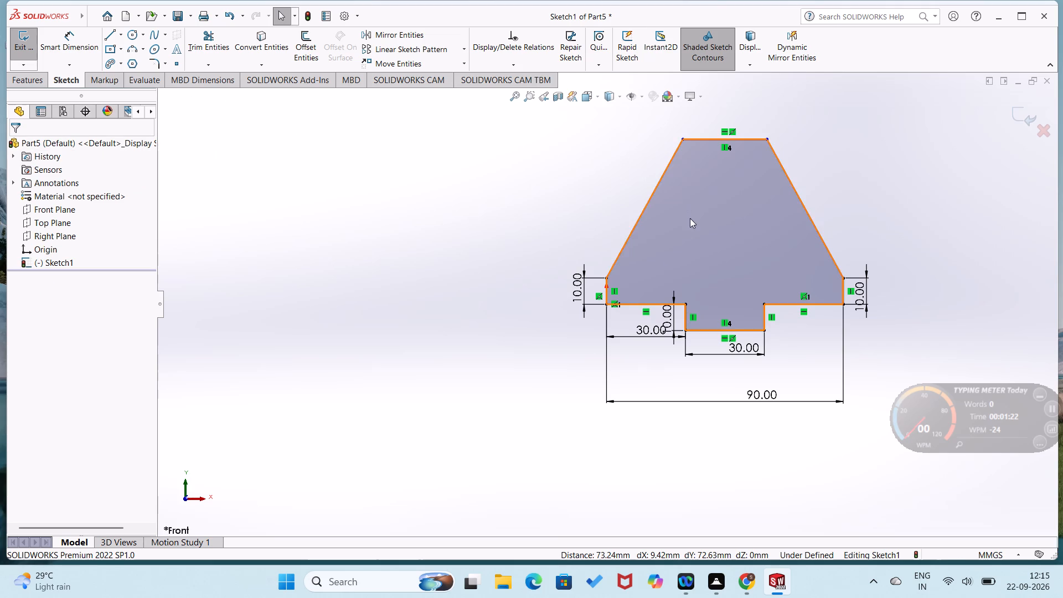
Dimension the profile's height from the origin to the top edge's left corner as 70 mm.
right_drag(493, 336, 483, 104)
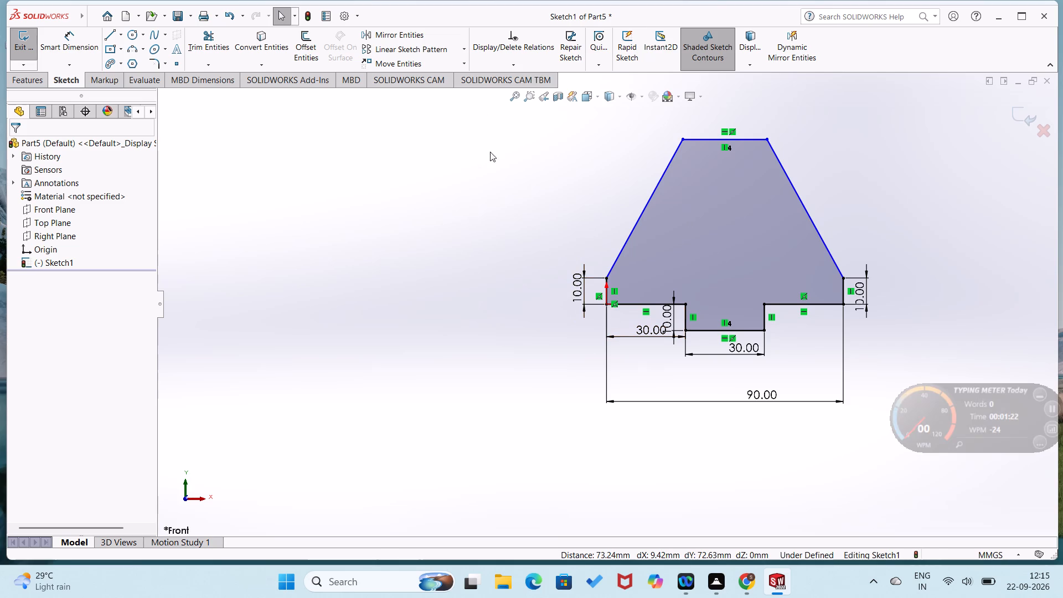
right_drag(518, 307, 613, 170)
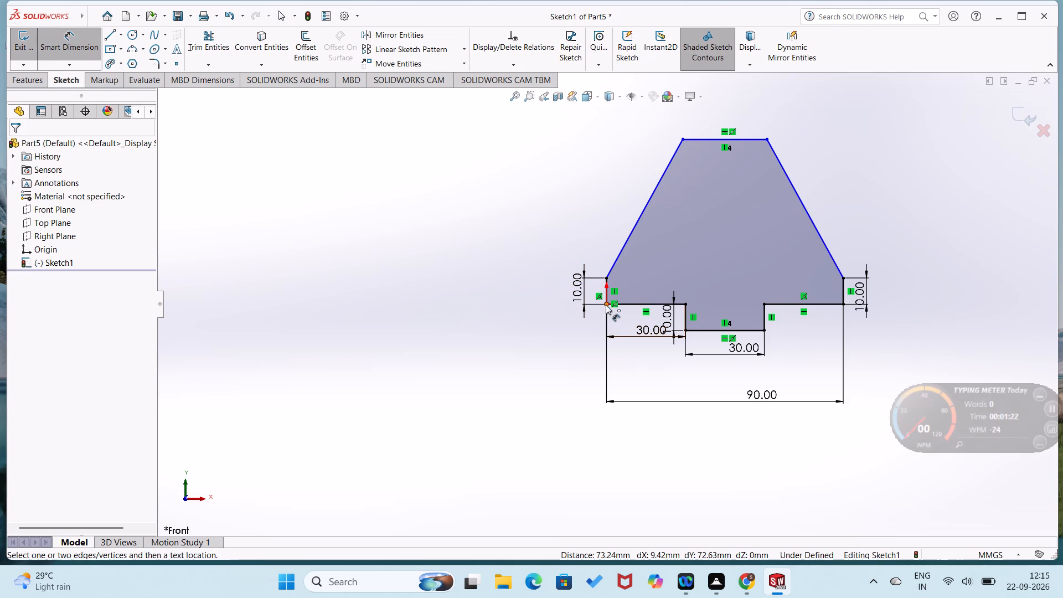
click(605, 303)
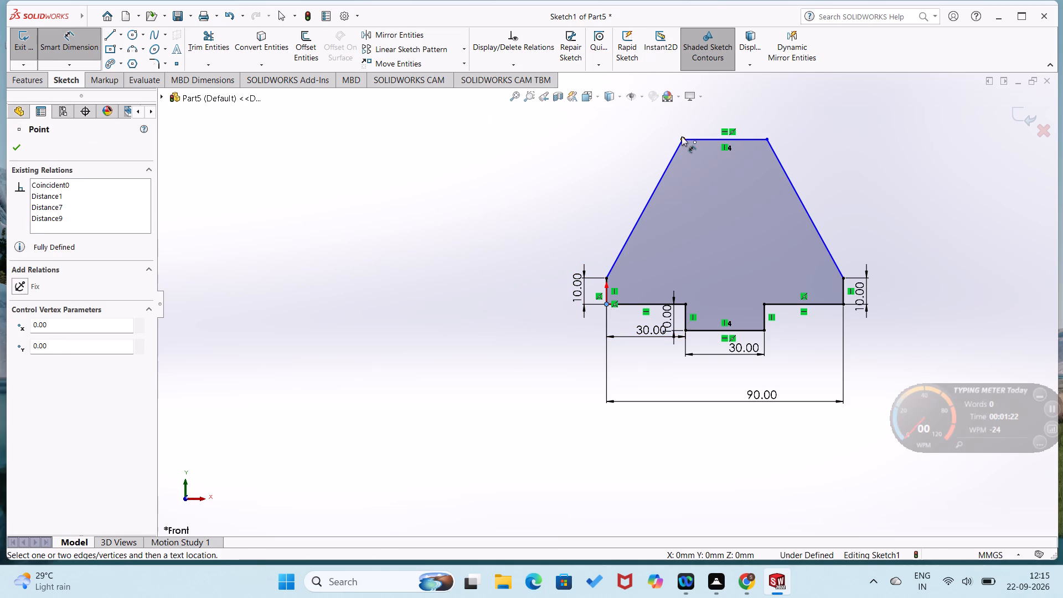
click(682, 136)
click(555, 182)
text(70)
key(Return)
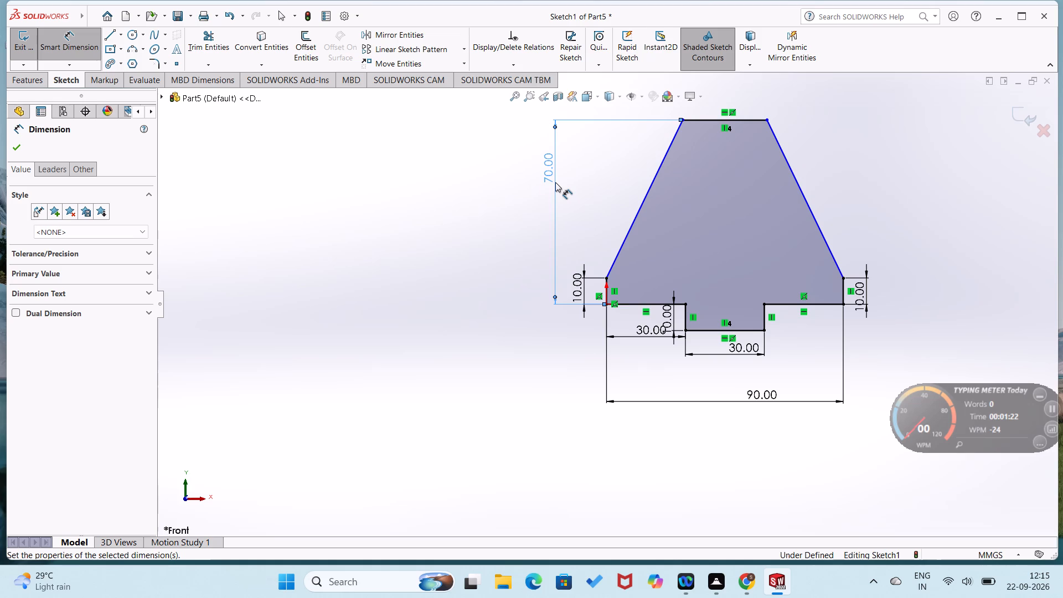
click(489, 214)
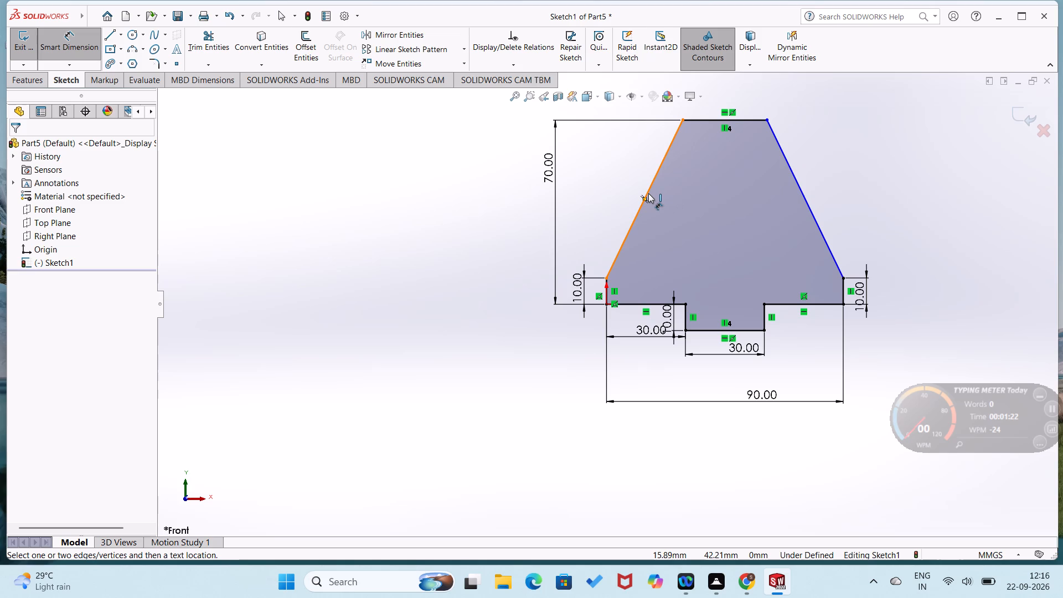
Dimension the width of the profile's top edge as 40 mm.
scroll(676, 202, up, 1)
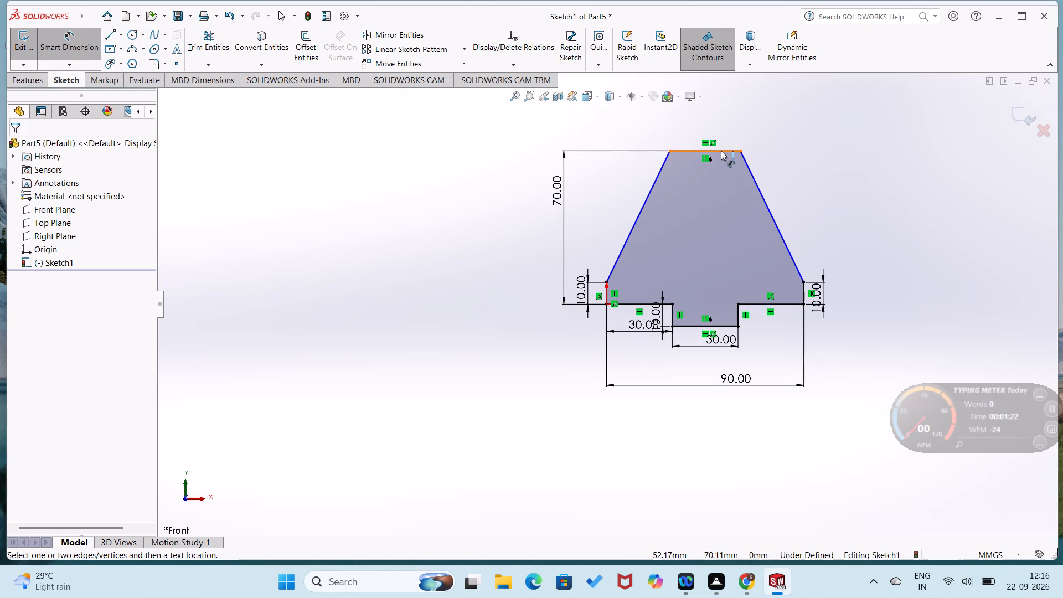
click(721, 151)
click(721, 131)
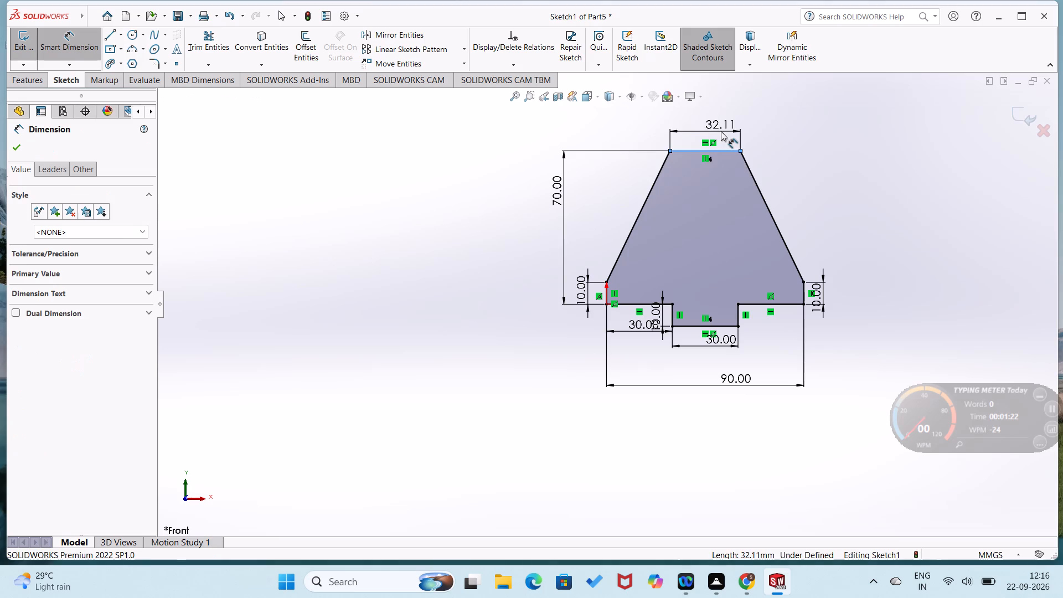
text(40)
key(Return)
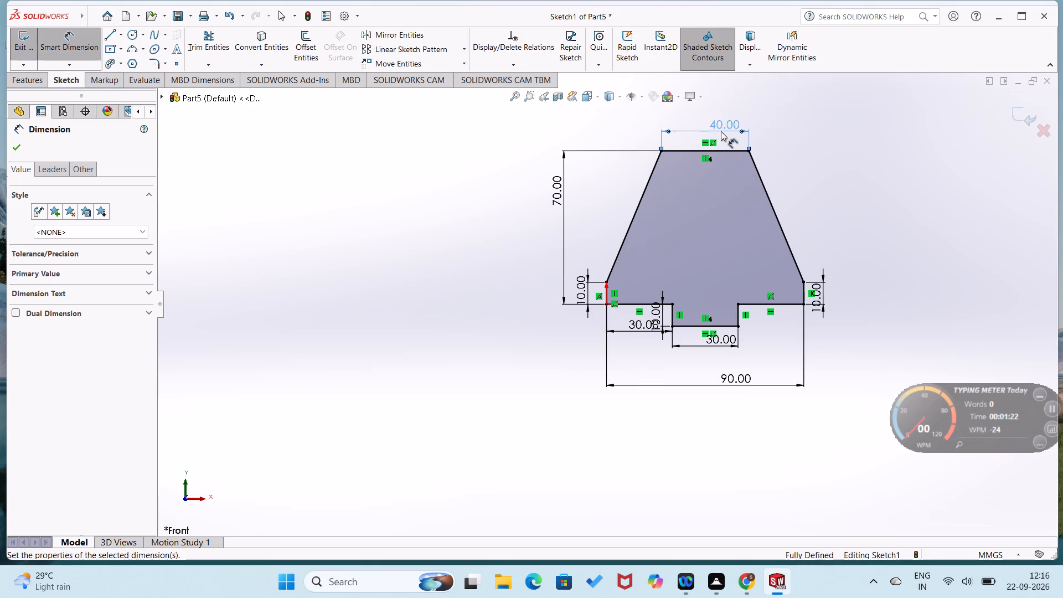
click(520, 260)
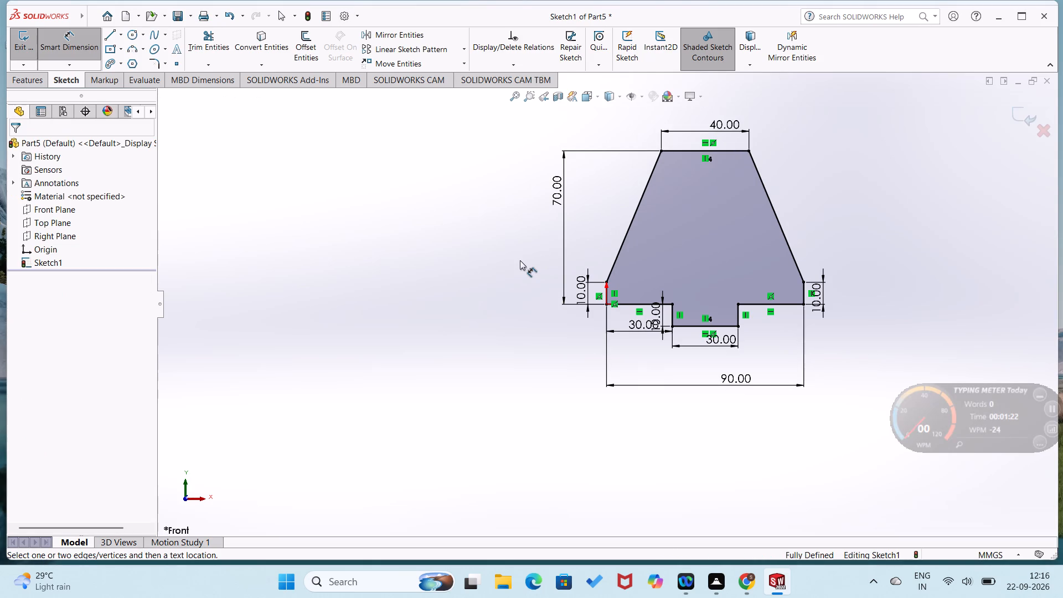
Set the top edge's width dimension to 50 mm.
double_click(717, 119)
text(50)
key(Return)
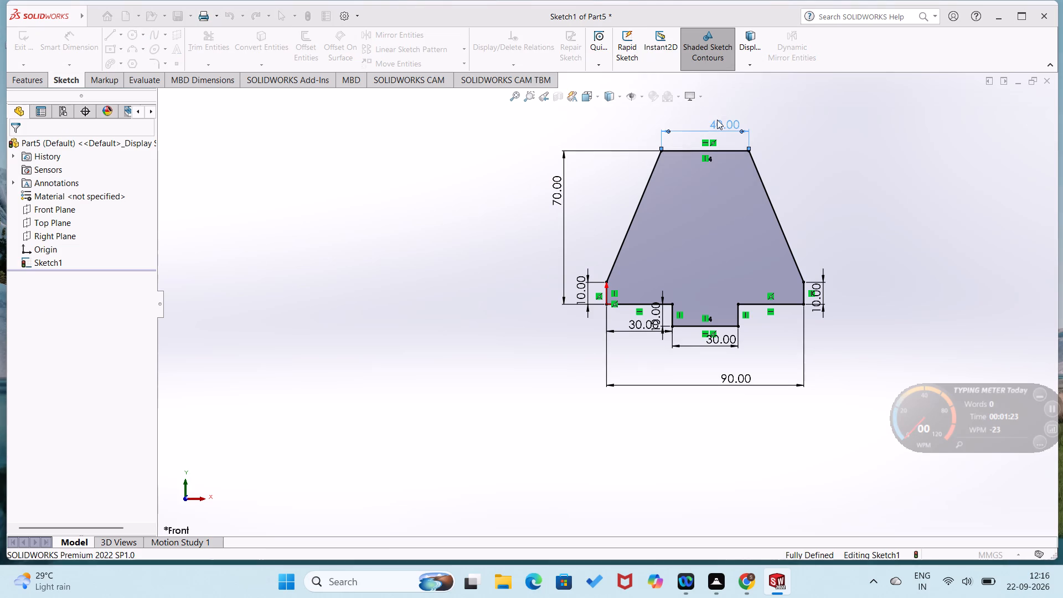
click(472, 221)
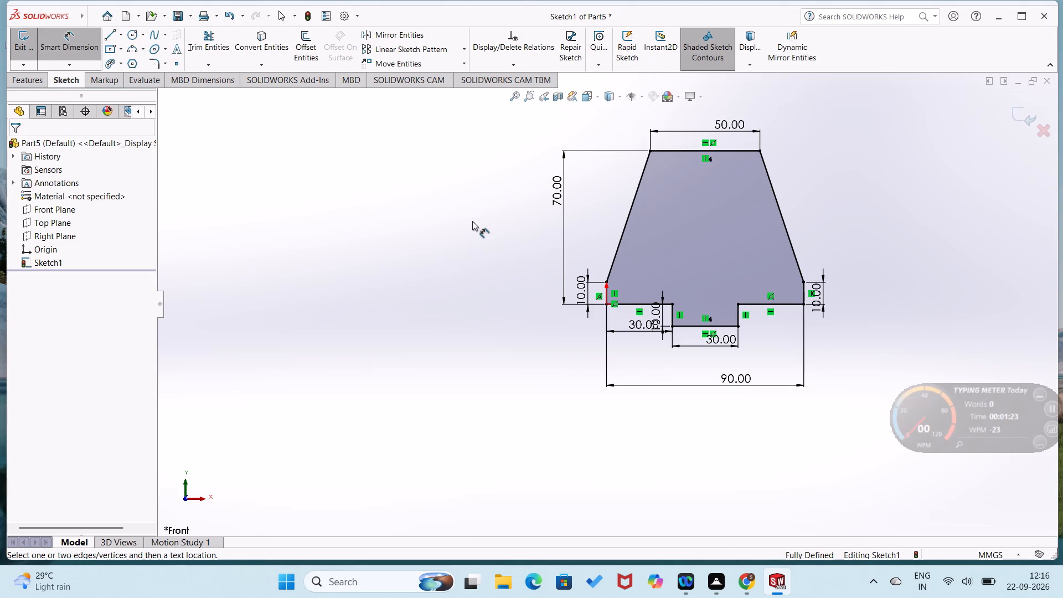
Extrude the profile as a Blind boss 50 mm deep in the reversed direction, behind the Front Plane.
click(38, 83)
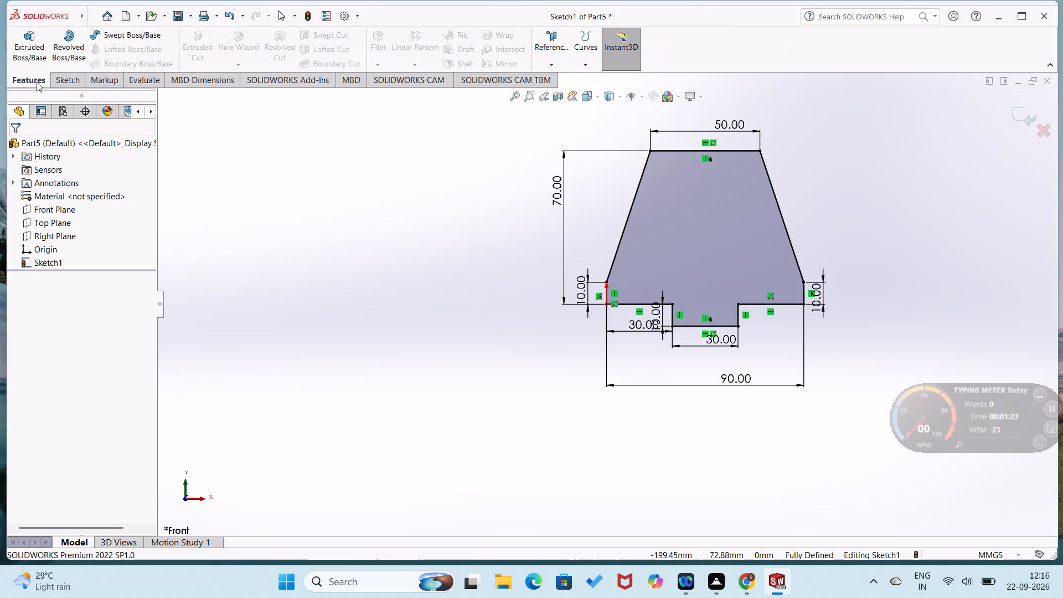
click(32, 47)
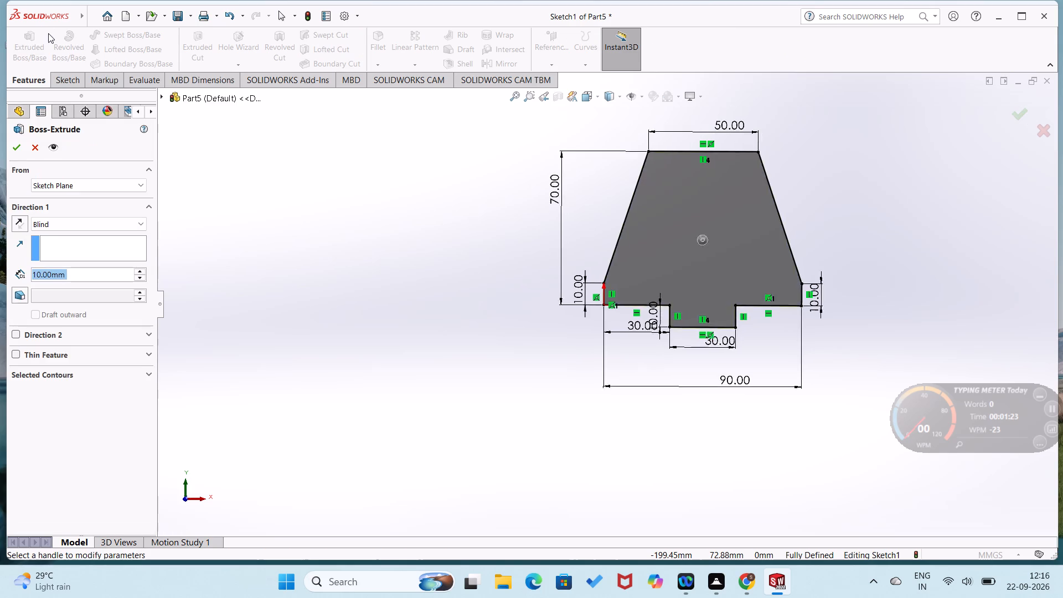
click(11, 224)
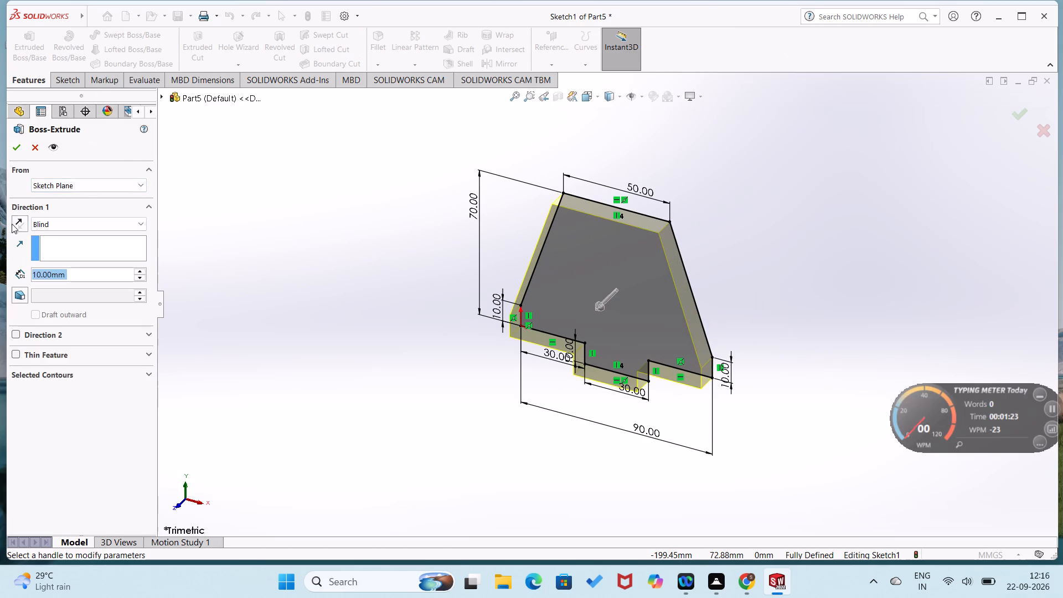
click(23, 226)
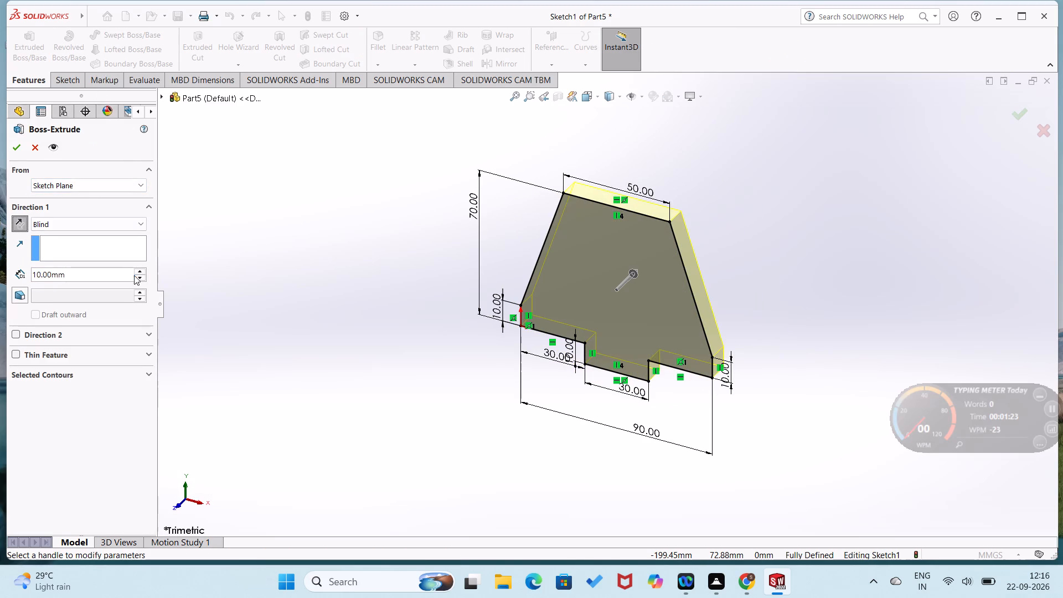
click(141, 267)
triple_click(145, 271)
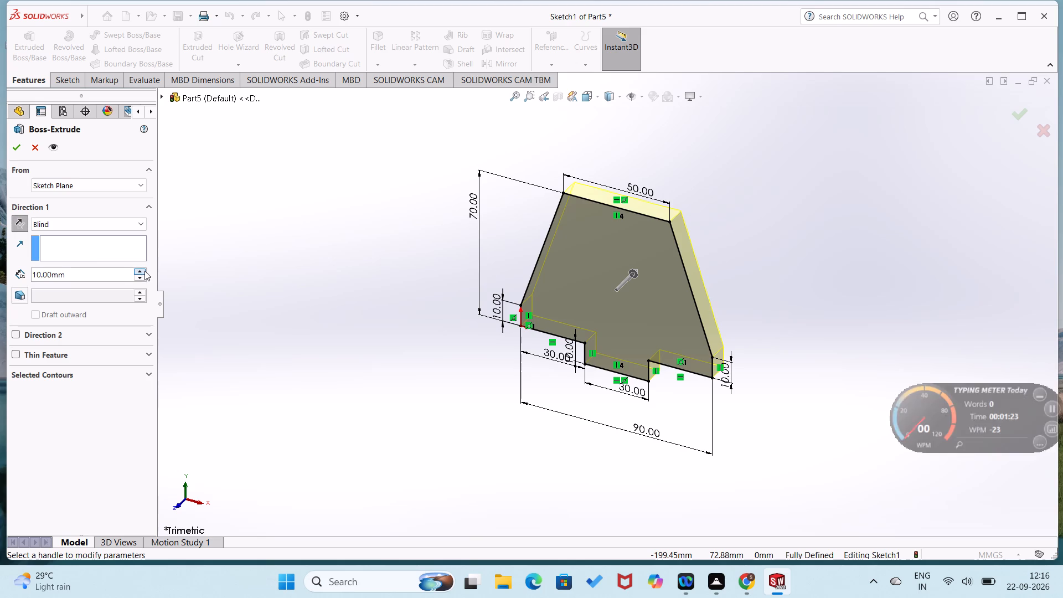
click(145, 271)
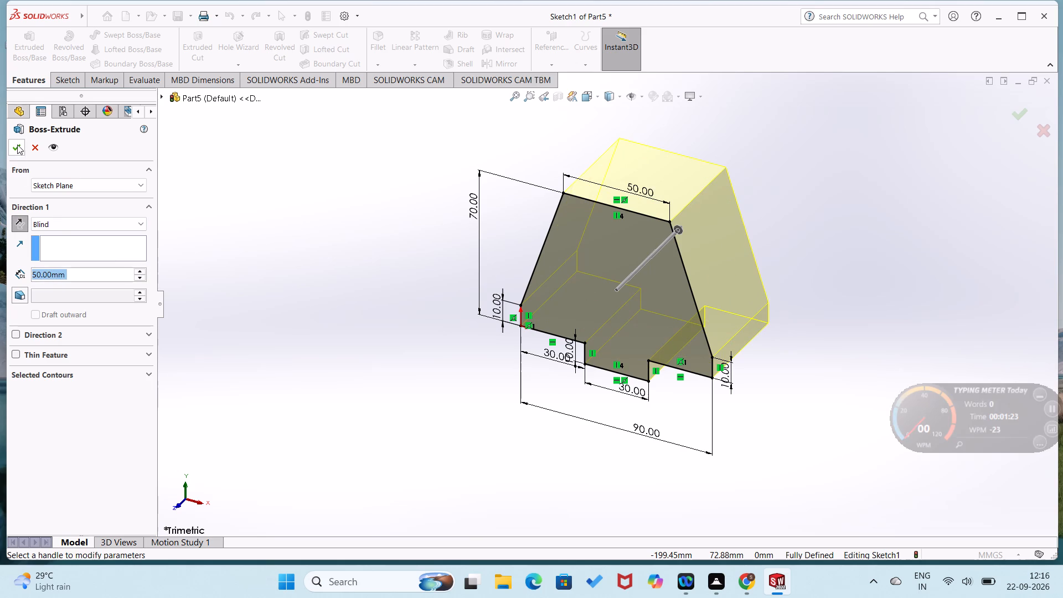
click(17, 145)
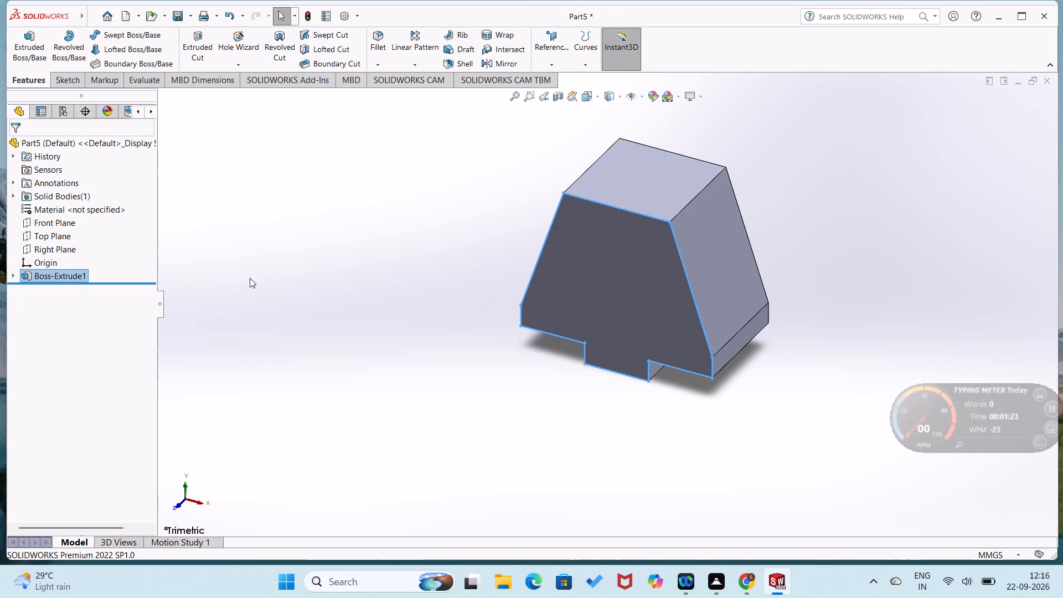
click(250, 278)
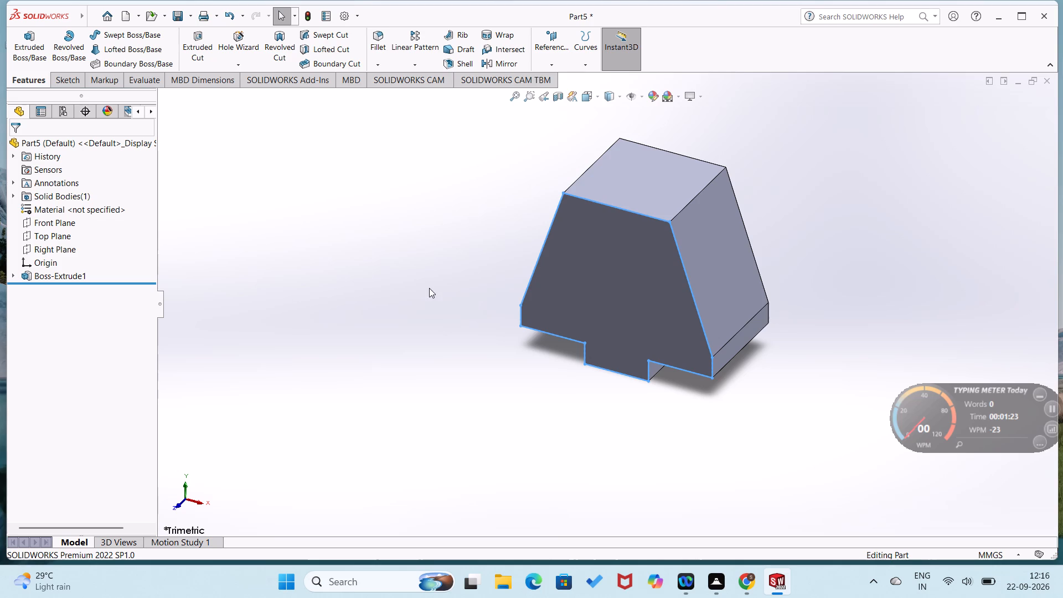
Start a sketch on the block's right sloped face and draw a closed line rectangle about 36 mm wide and 41 mm high.
right_click(718, 291)
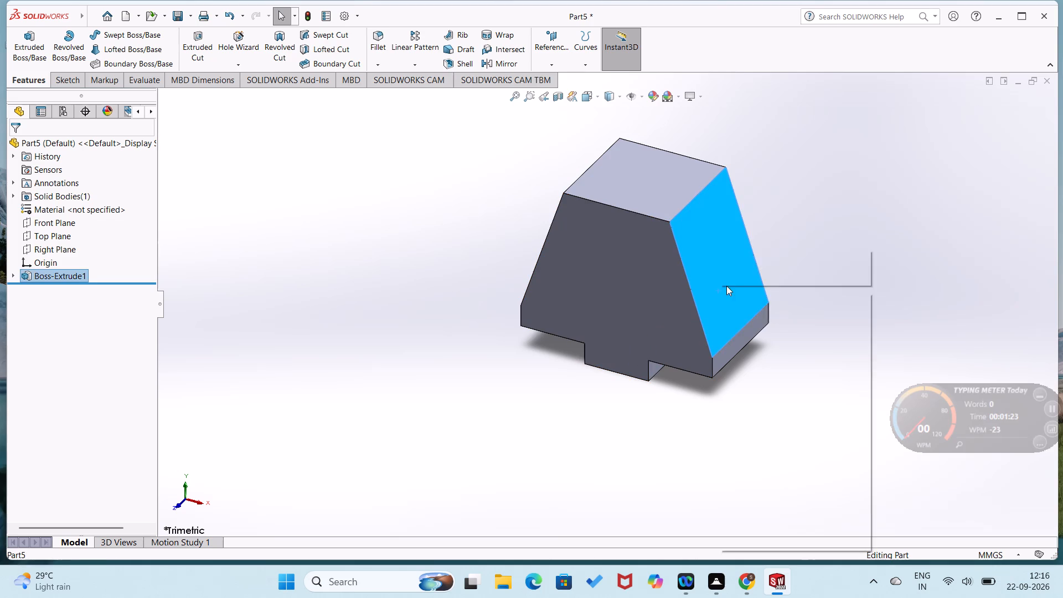
click(745, 279)
click(458, 318)
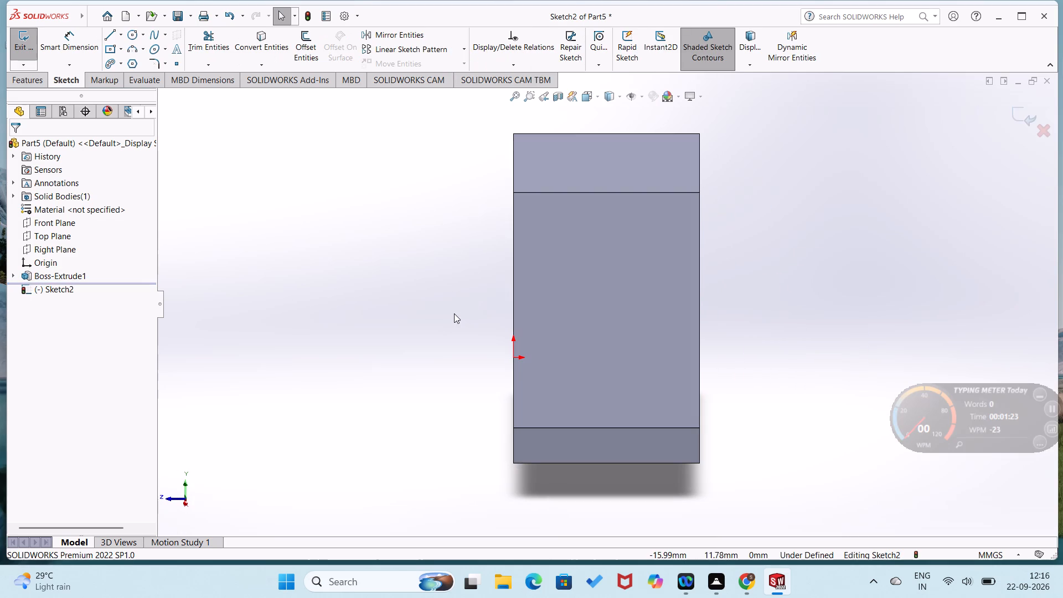
right_drag(451, 306, 306, 324)
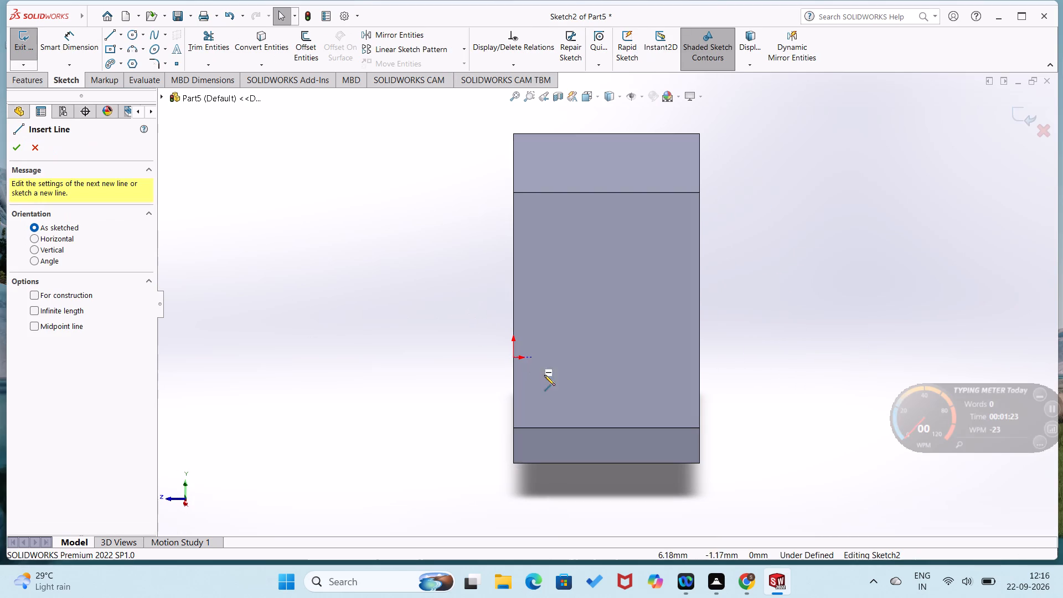
click(545, 378)
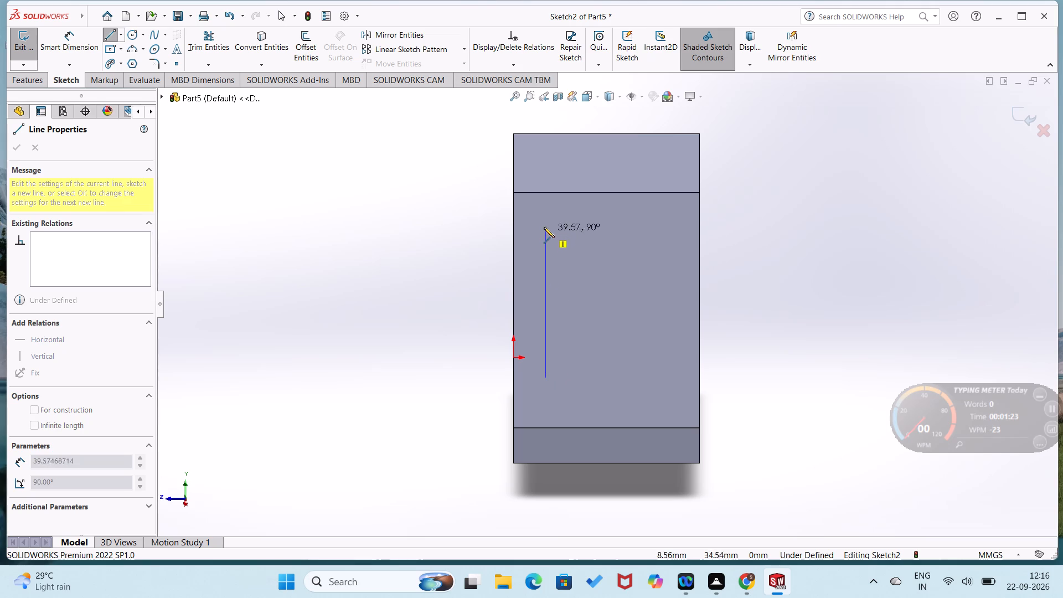
click(544, 226)
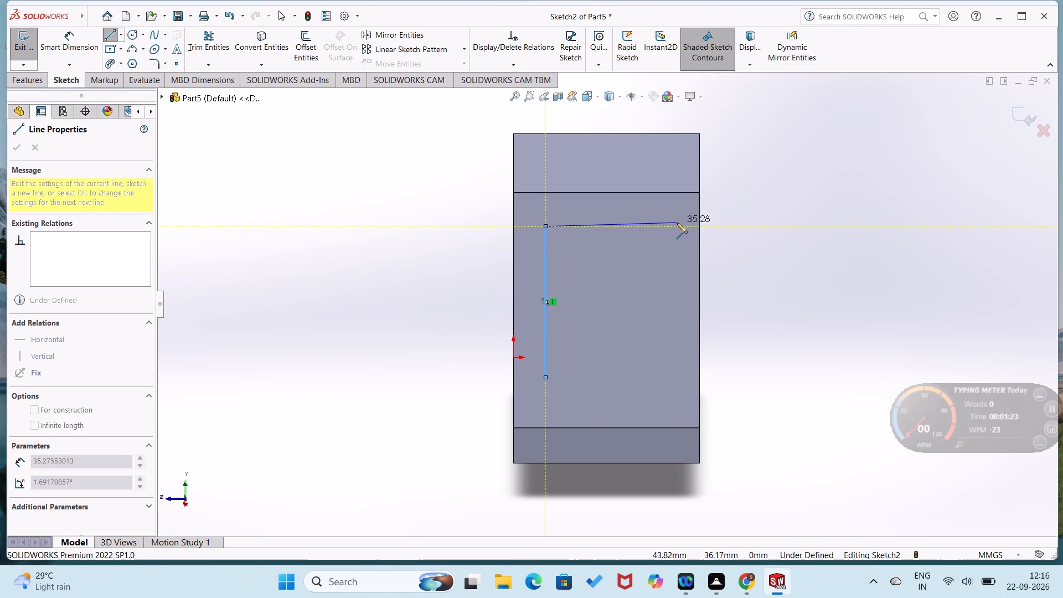
click(678, 226)
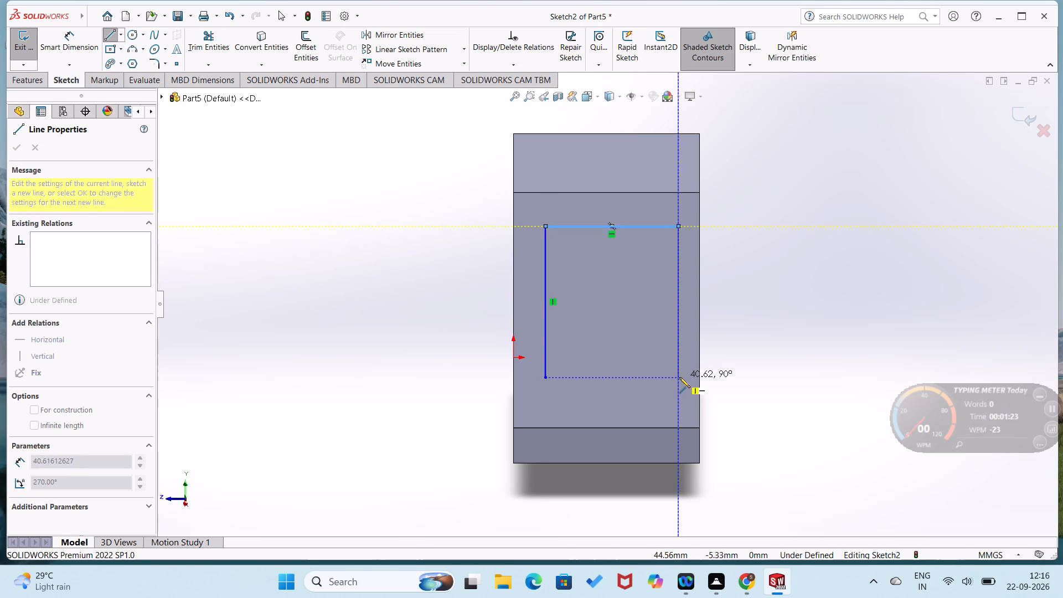
click(679, 377)
click(546, 378)
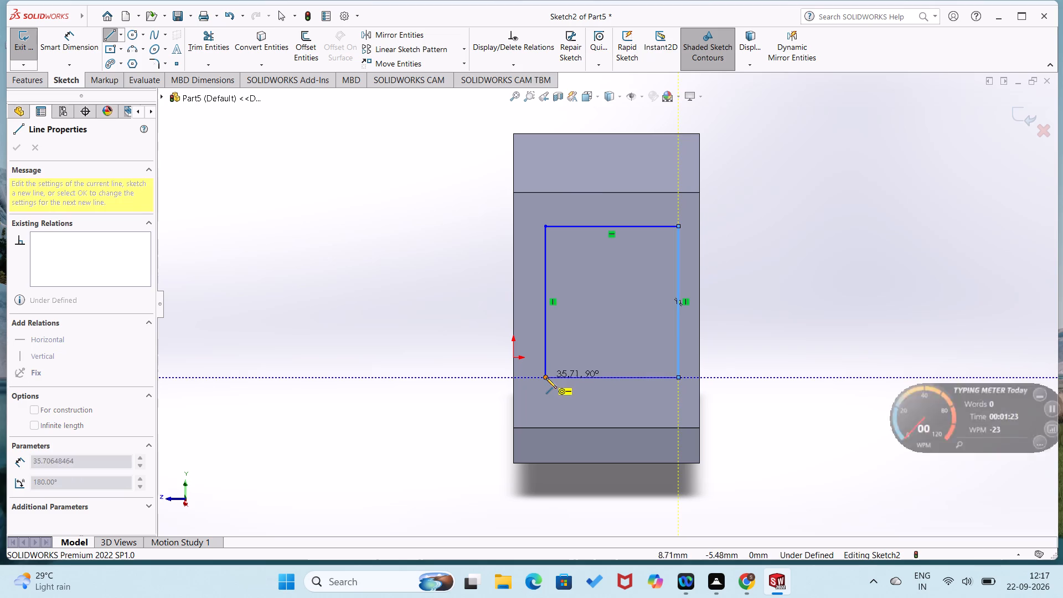
Dimension the rectangle's bottom edge as 30 mm.
right_drag(546, 391, 596, 268)
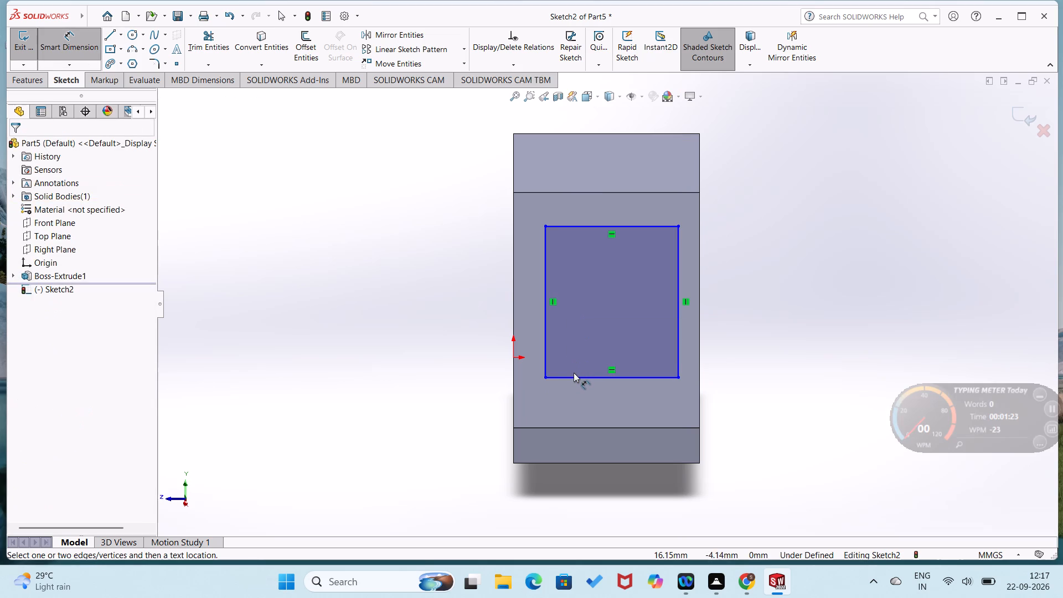
click(578, 379)
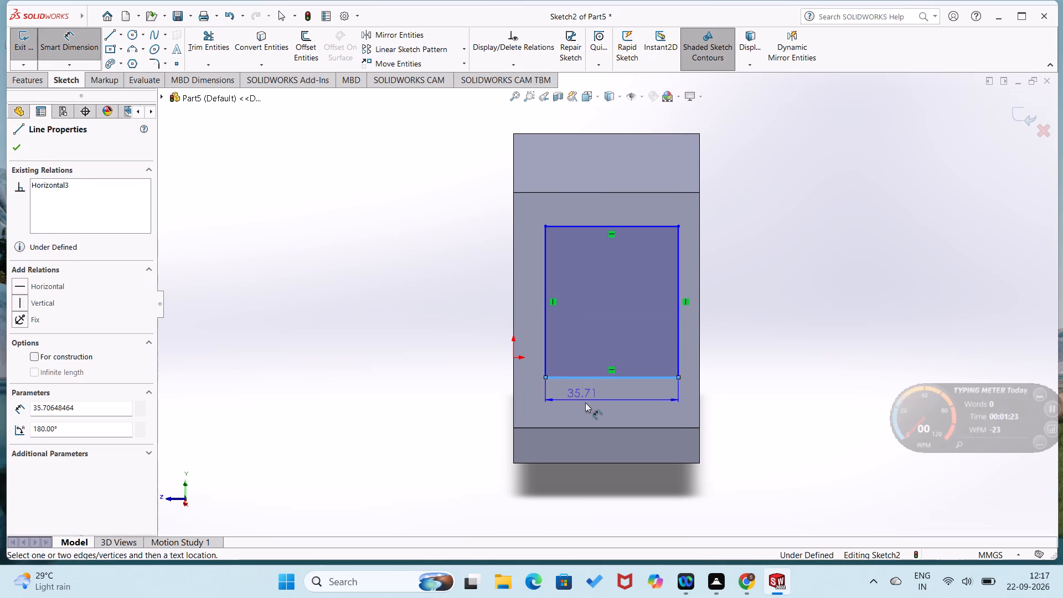
click(586, 403)
text(30)
key(Return)
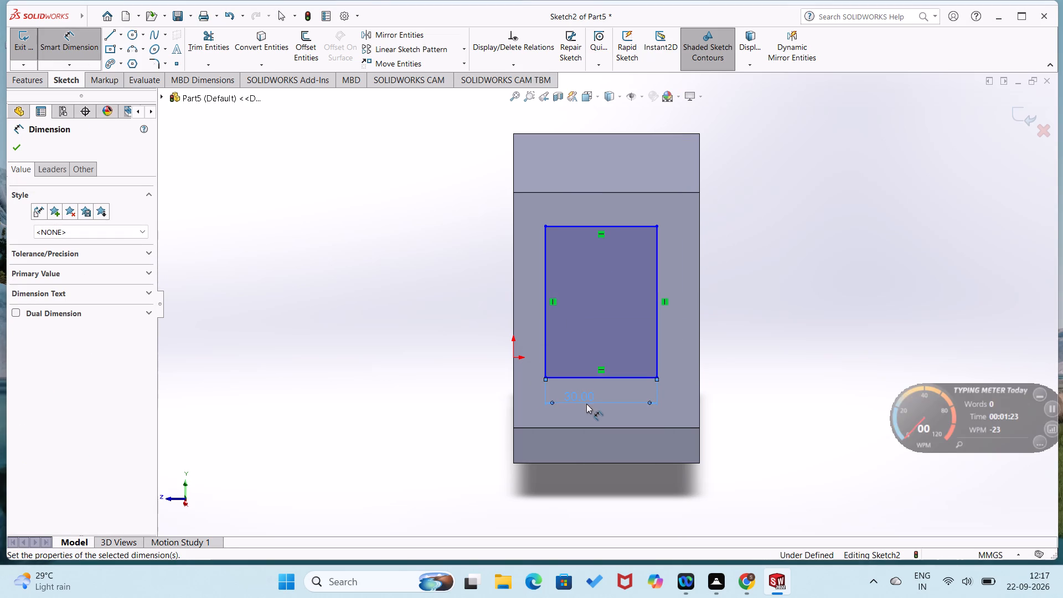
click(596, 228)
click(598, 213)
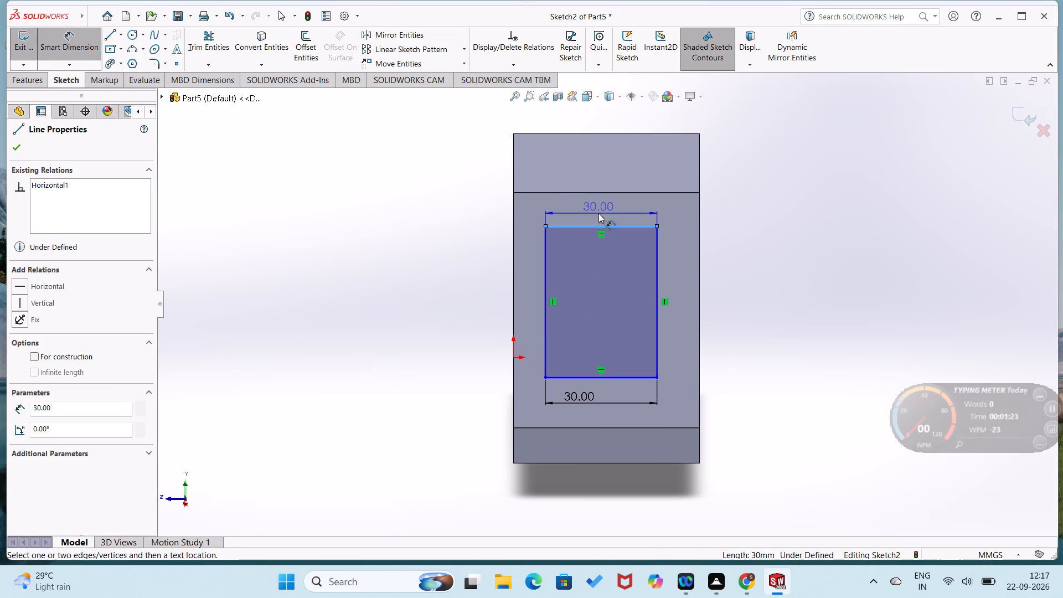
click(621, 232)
Dimension the rectangle's vertical side as 29 mm.
click(656, 274)
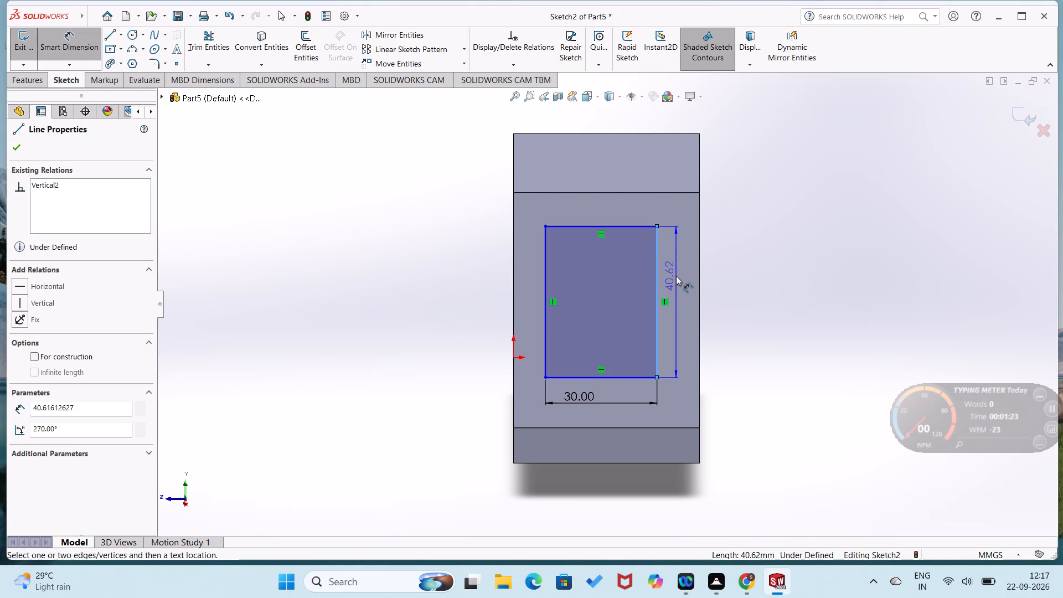
click(676, 276)
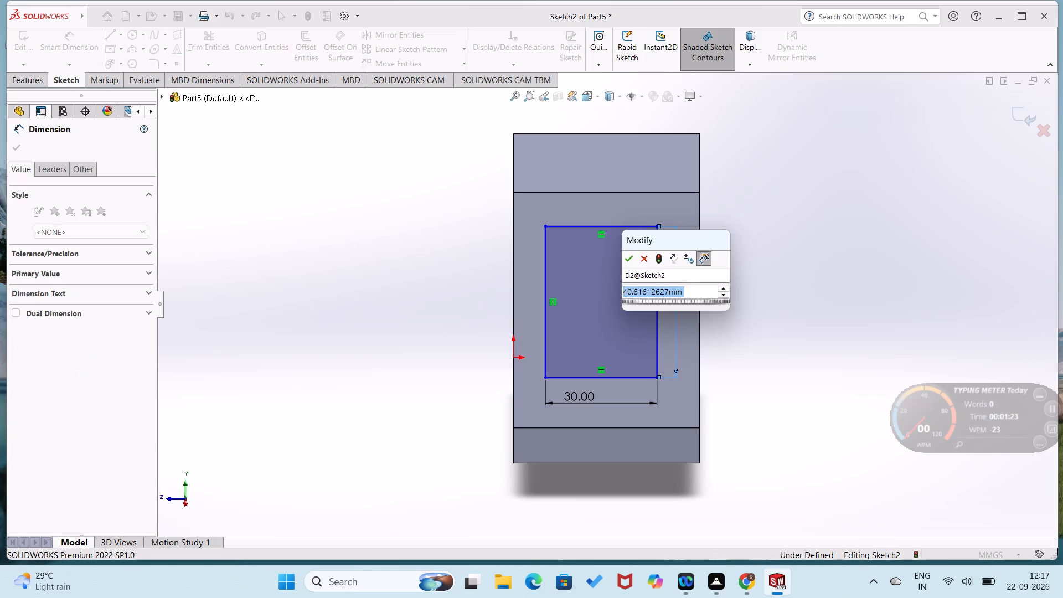
text(29)
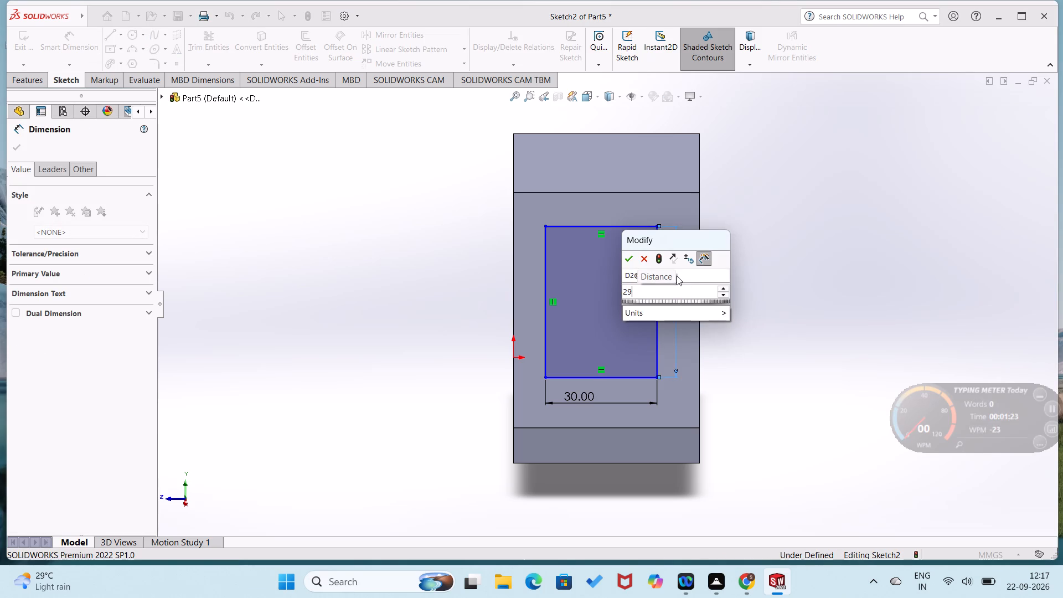
key(Return)
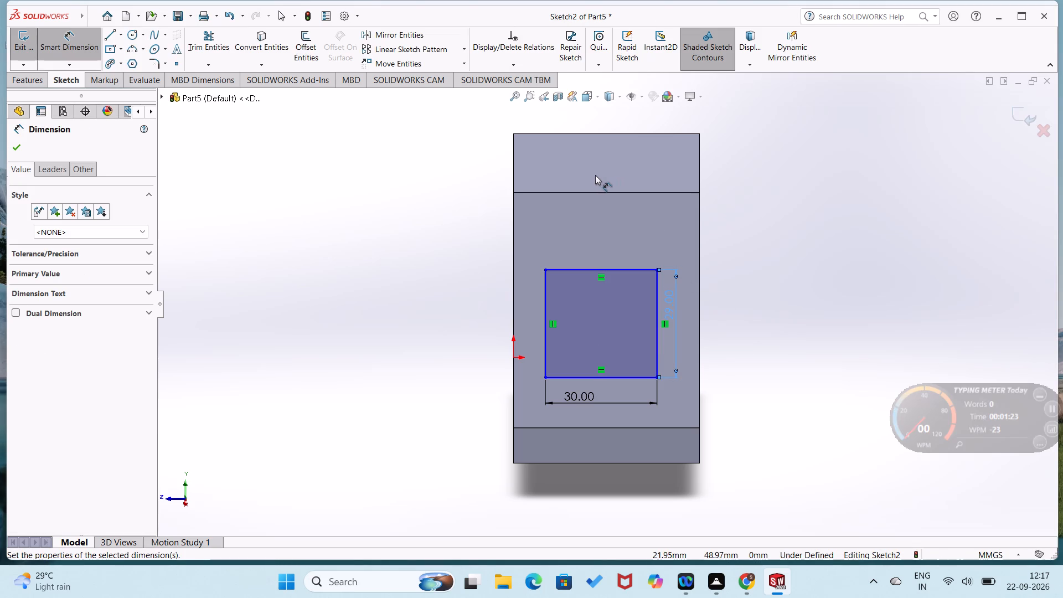
click(600, 189)
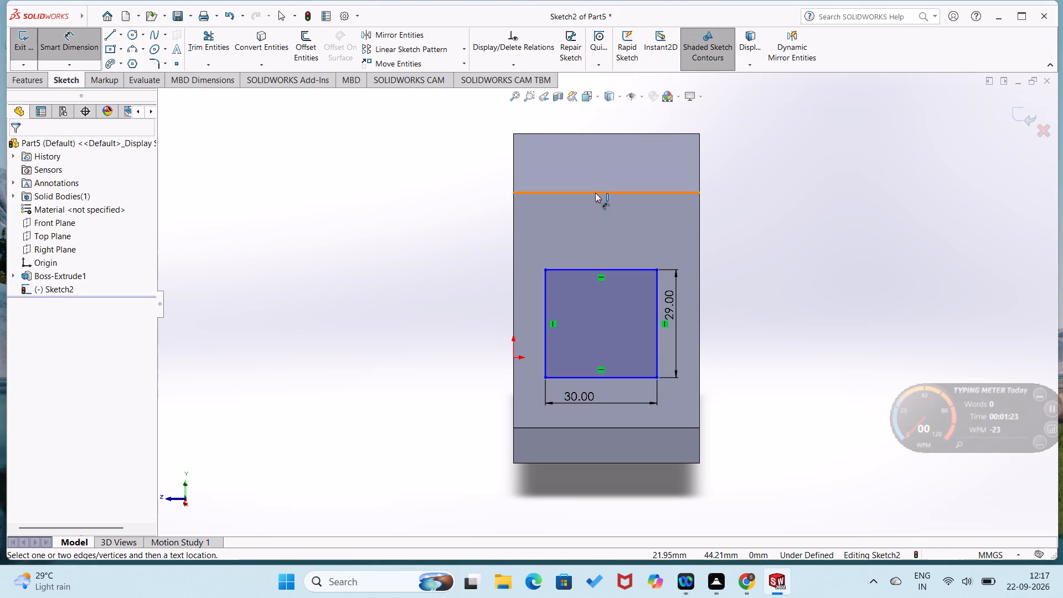
Dimension the rectangle's top edge 11 mm below the upper edge of the sloped face.
click(595, 193)
click(581, 267)
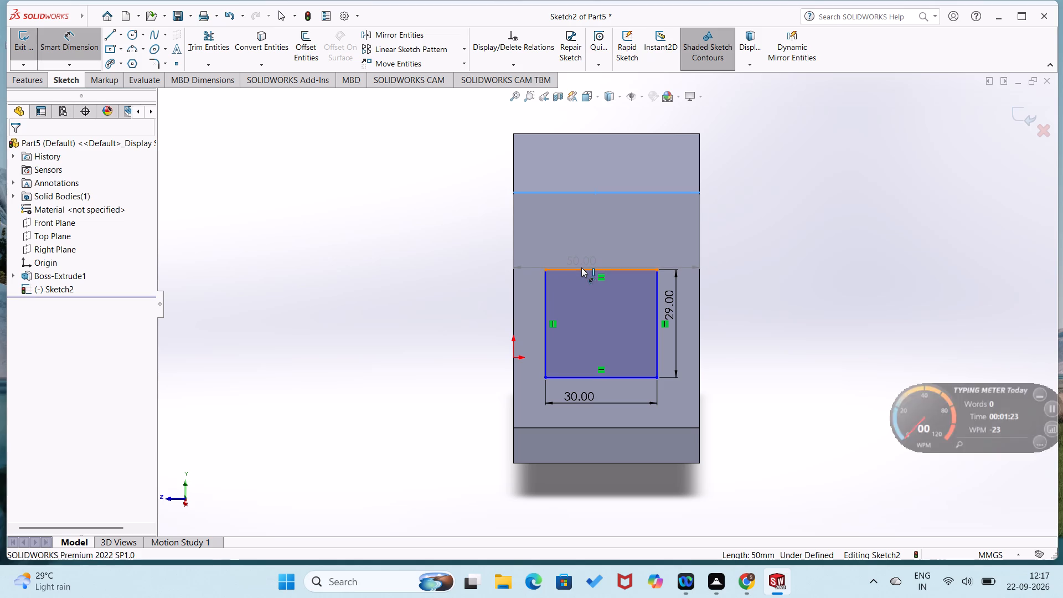
click(536, 241)
text(11)
key(Return)
click(459, 246)
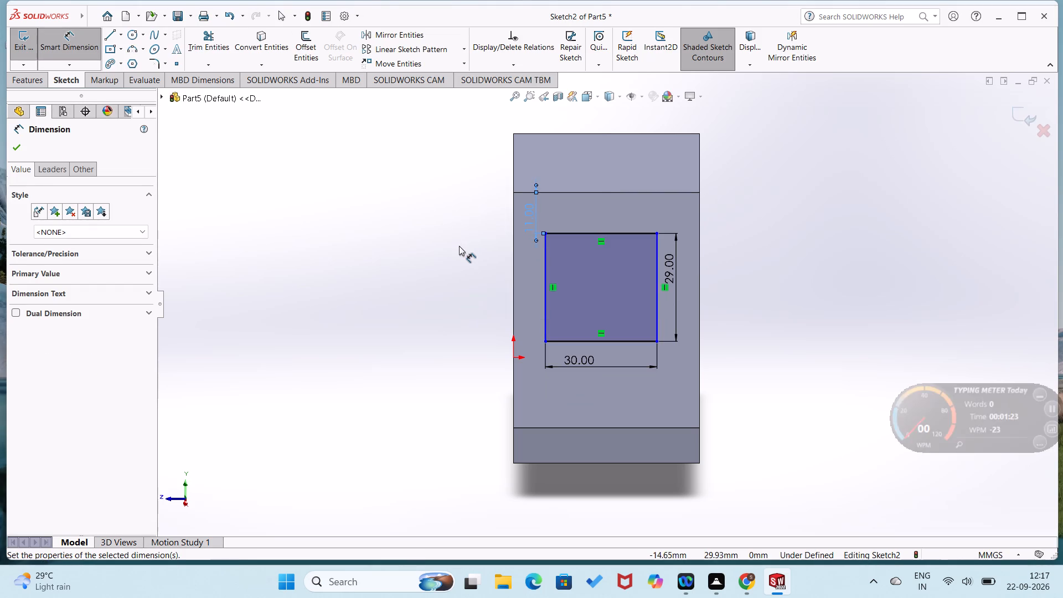
Dimension the rectangle's nearest vertical side 10 mm from the sloped face's front side edge, next to the origin.
click(512, 273)
click(544, 283)
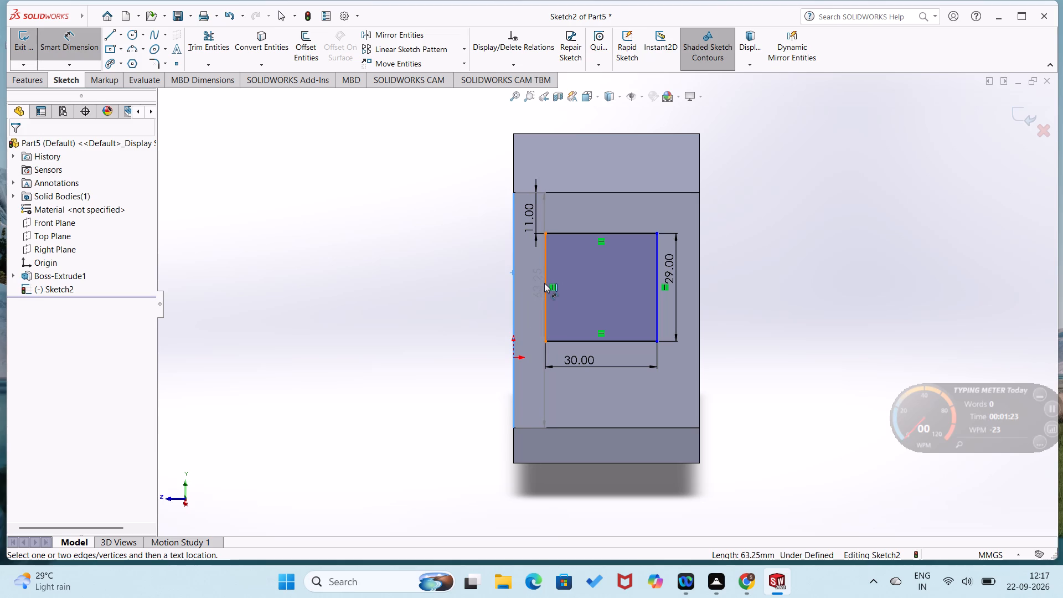
click(531, 312)
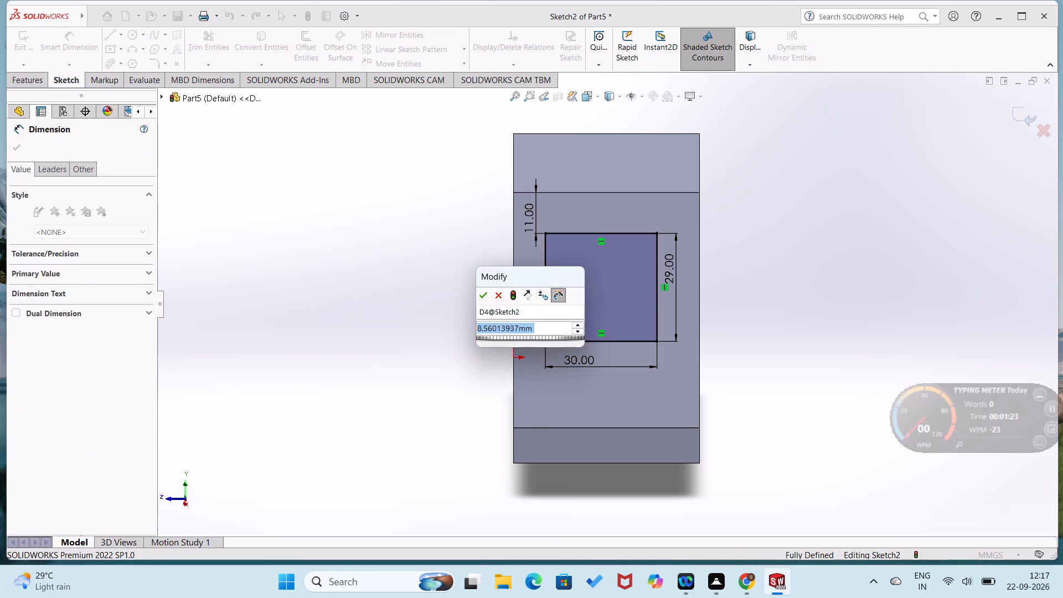
text(10)
key(Return)
click(424, 341)
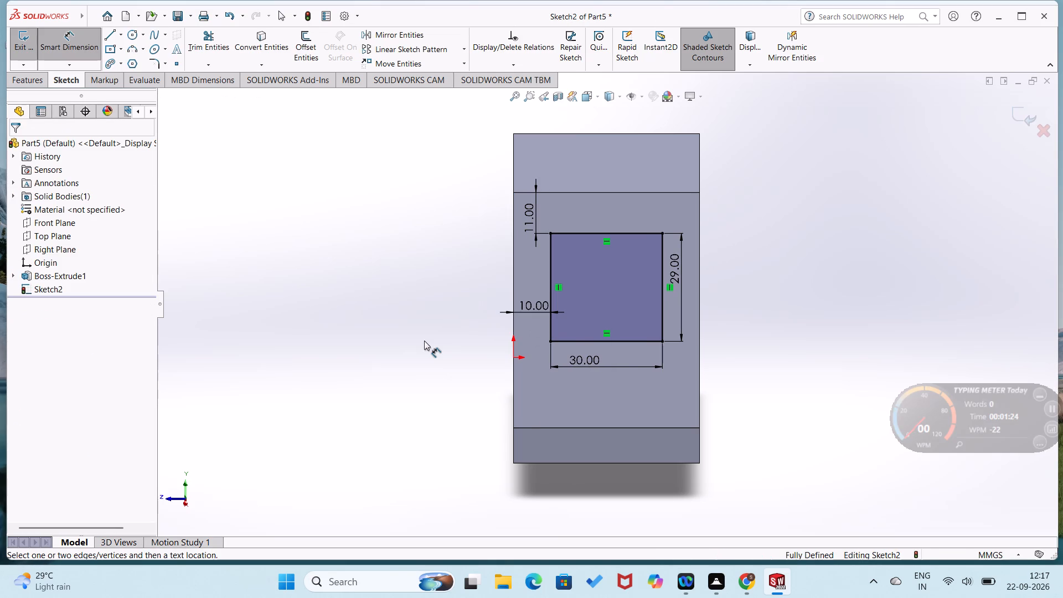
Cut-extrude the rectangle Through All, from the sloped face through the block.
click(28, 81)
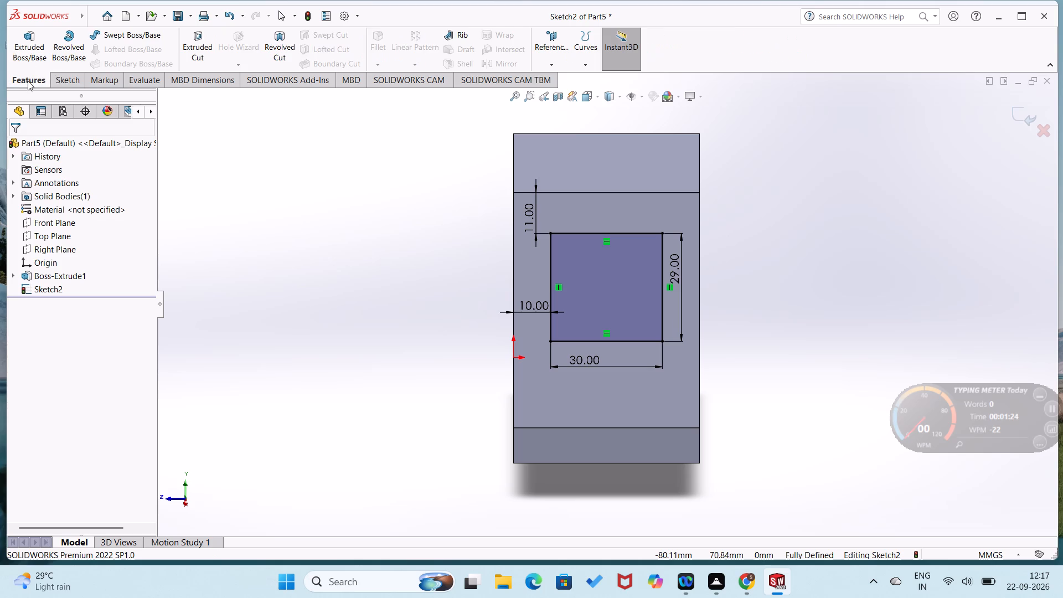
click(198, 46)
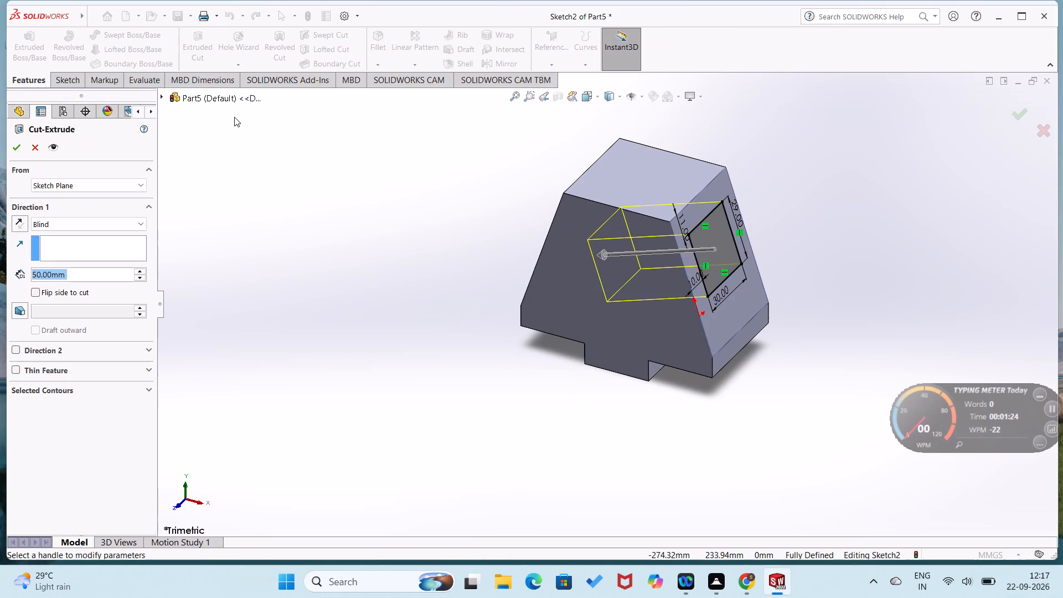
click(141, 224)
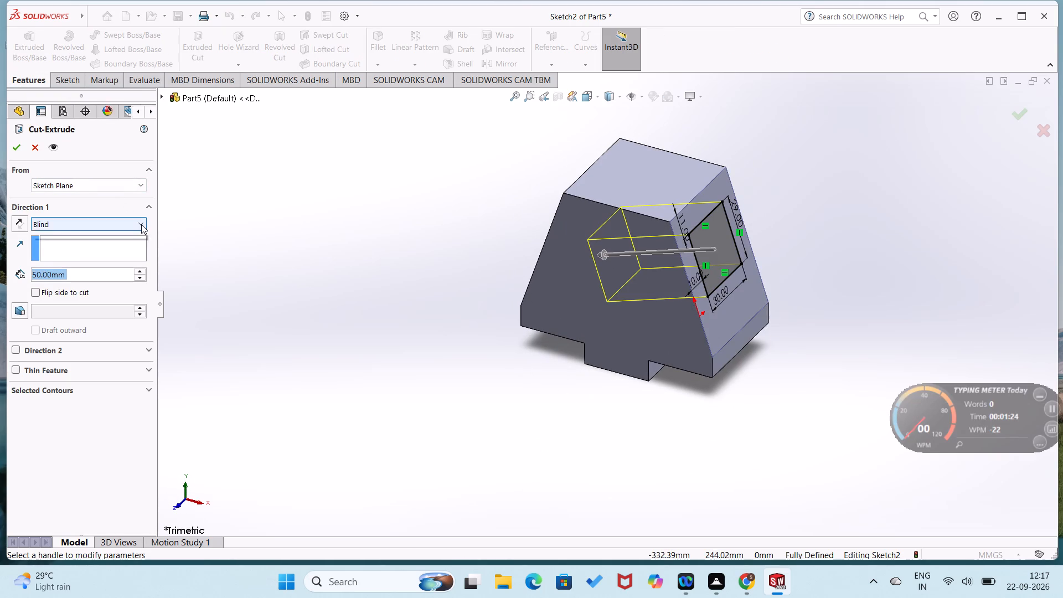
click(132, 241)
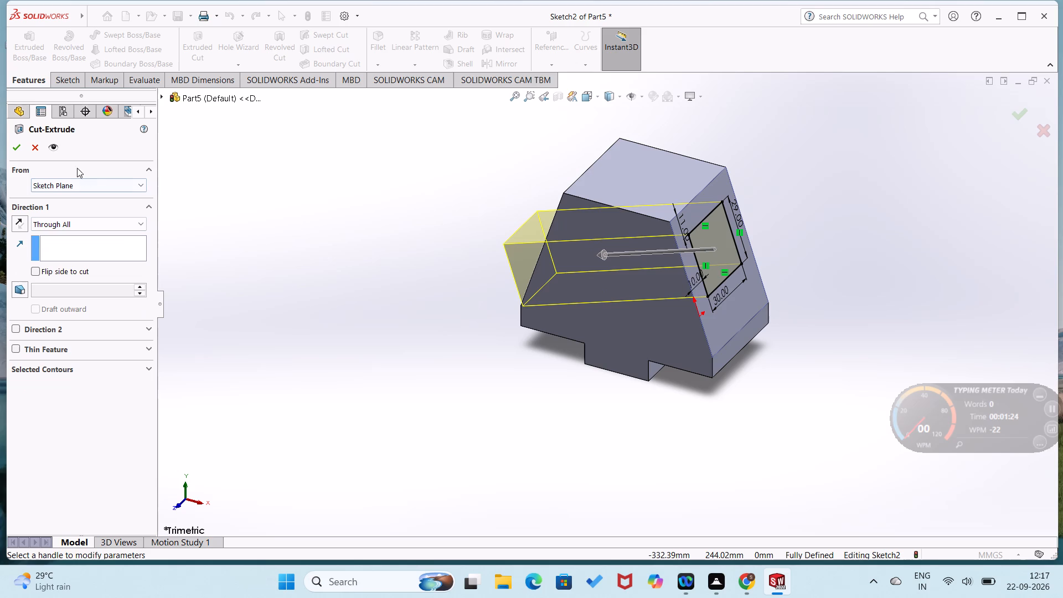
click(19, 144)
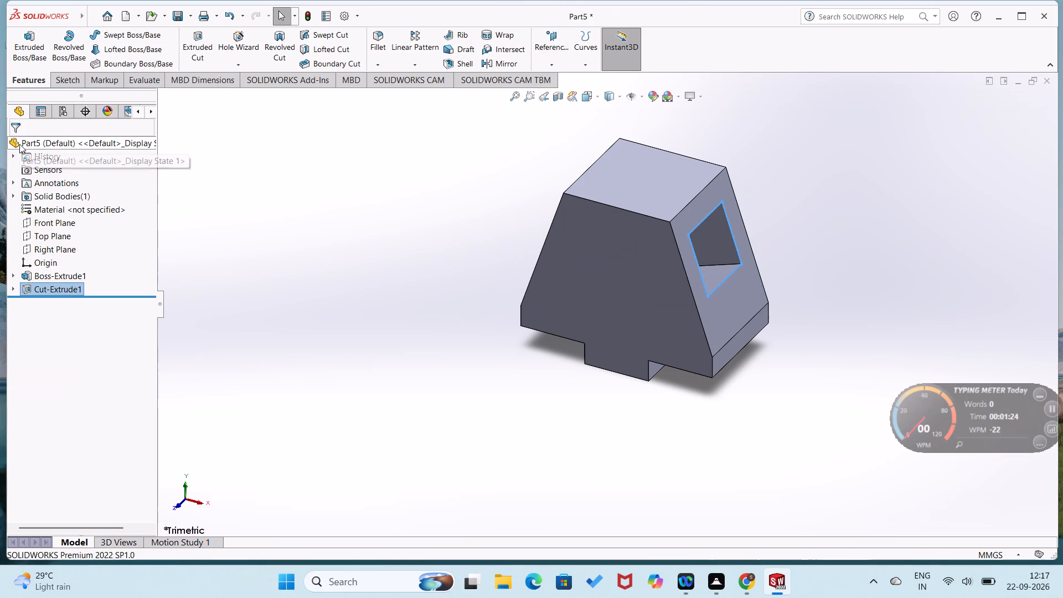
click(186, 180)
Start a sketch on the block's flat top face and draw a circle about 29 mm in diameter near its centre.
middle_drag(491, 260, 489, 264)
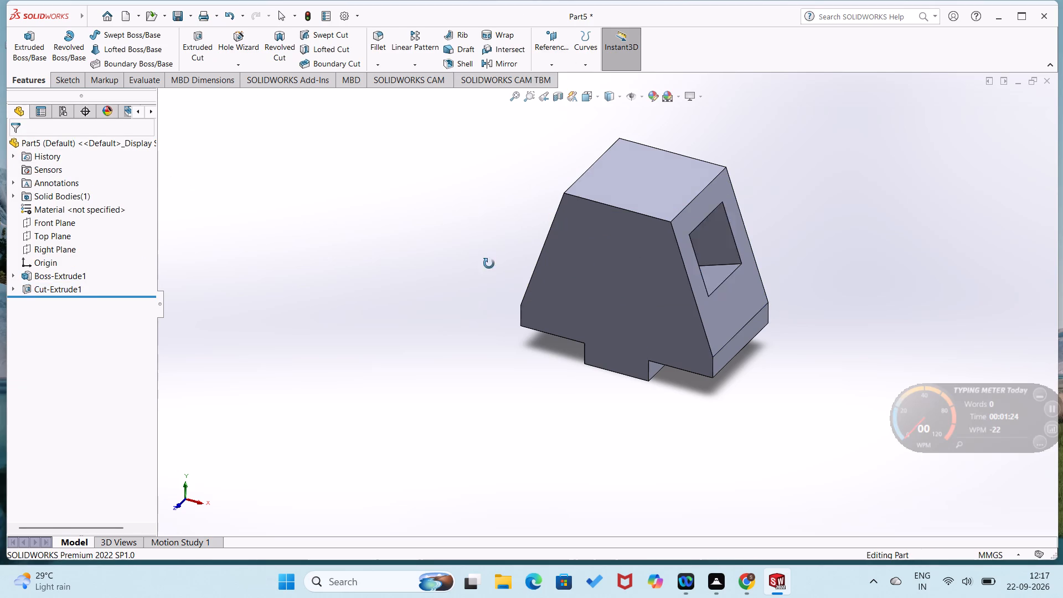
middle_drag(489, 264, 210, 425)
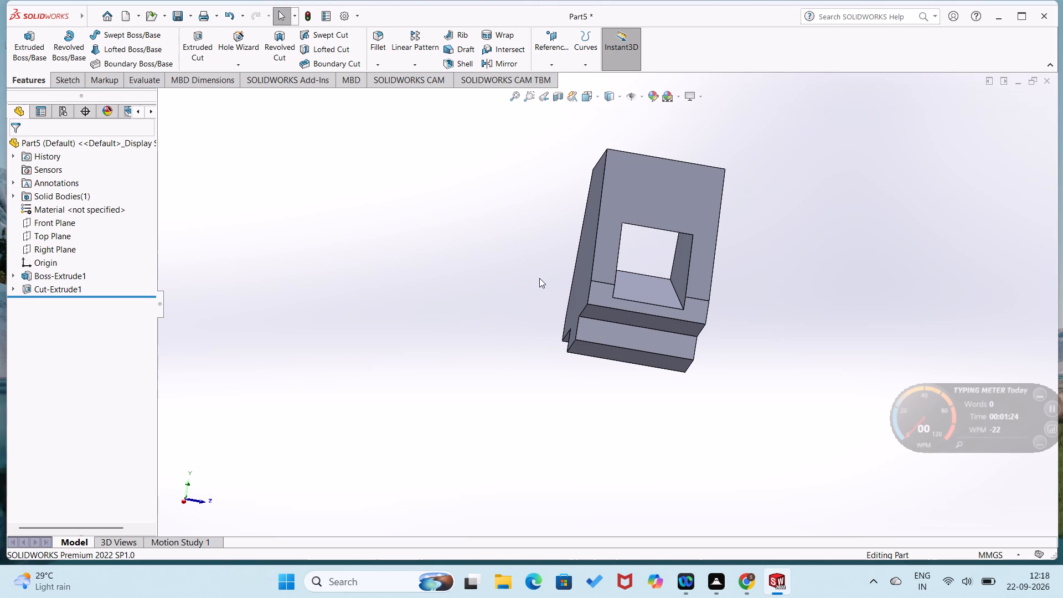
middle_drag(539, 278, 523, 380)
right_click(689, 190)
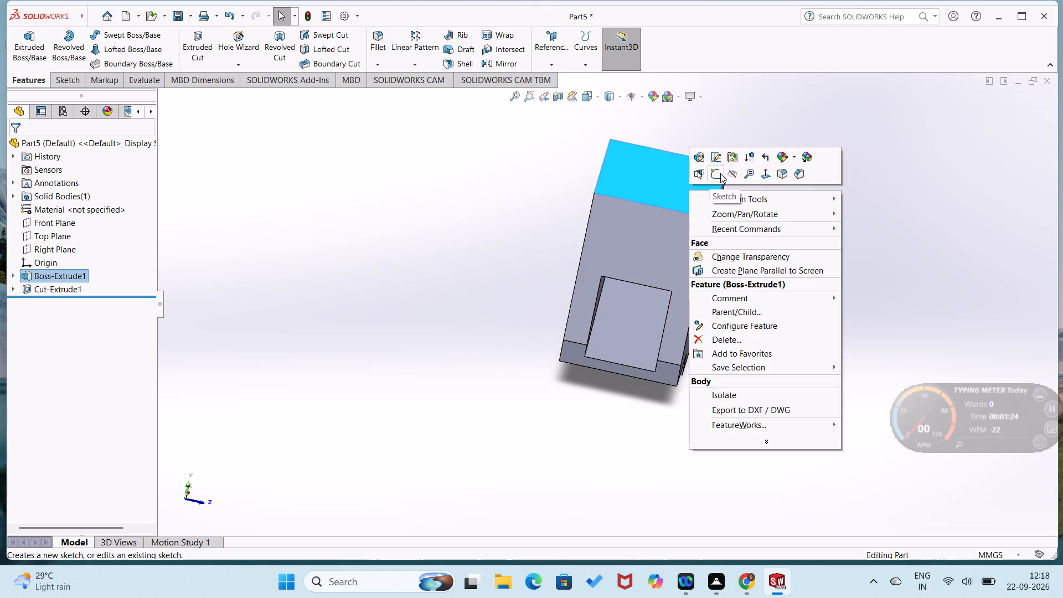
click(720, 173)
click(293, 252)
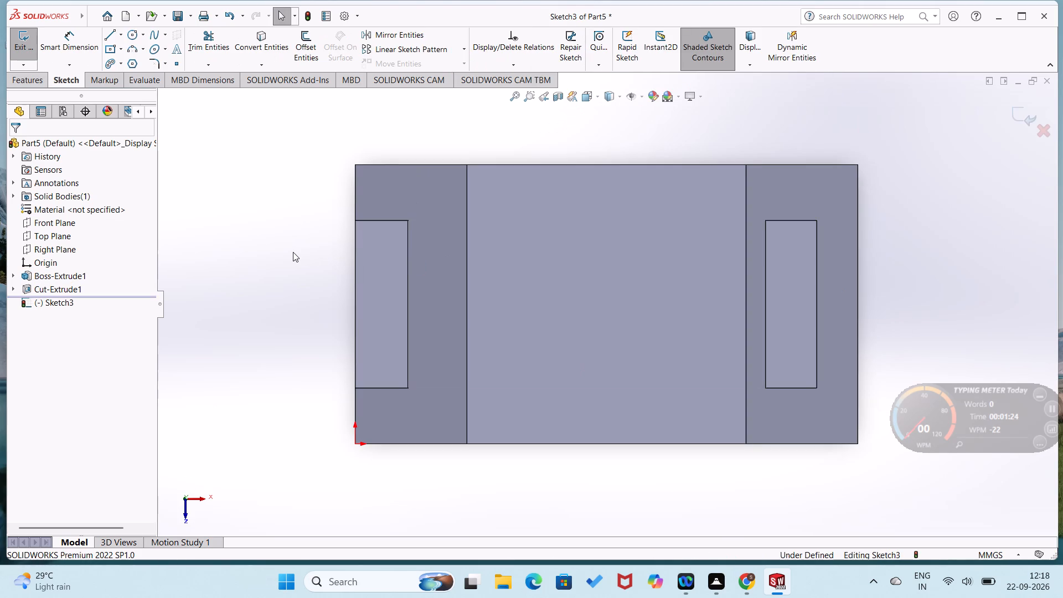
click(135, 35)
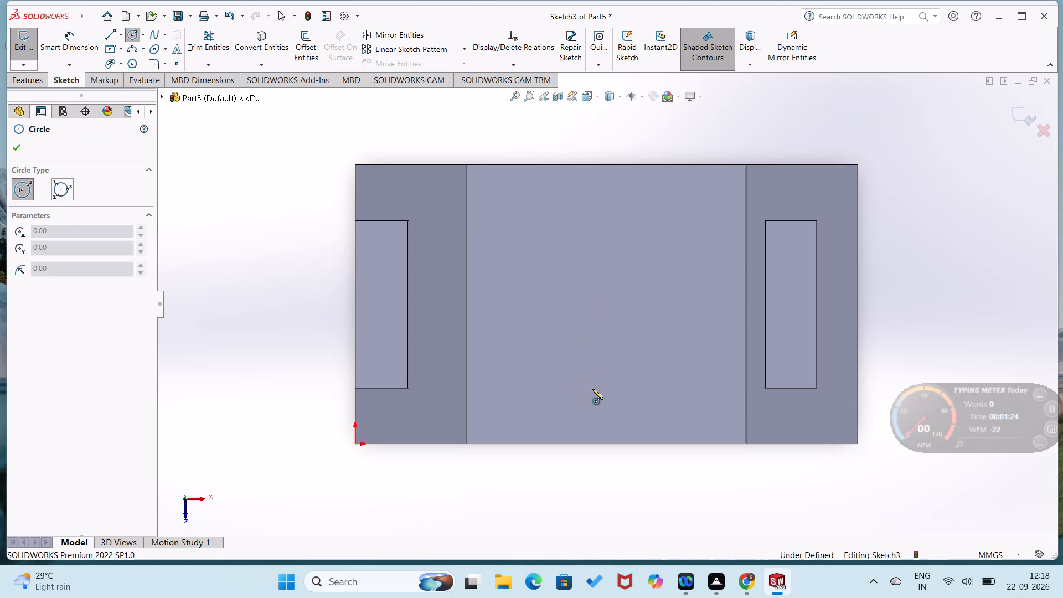
click(595, 308)
click(625, 383)
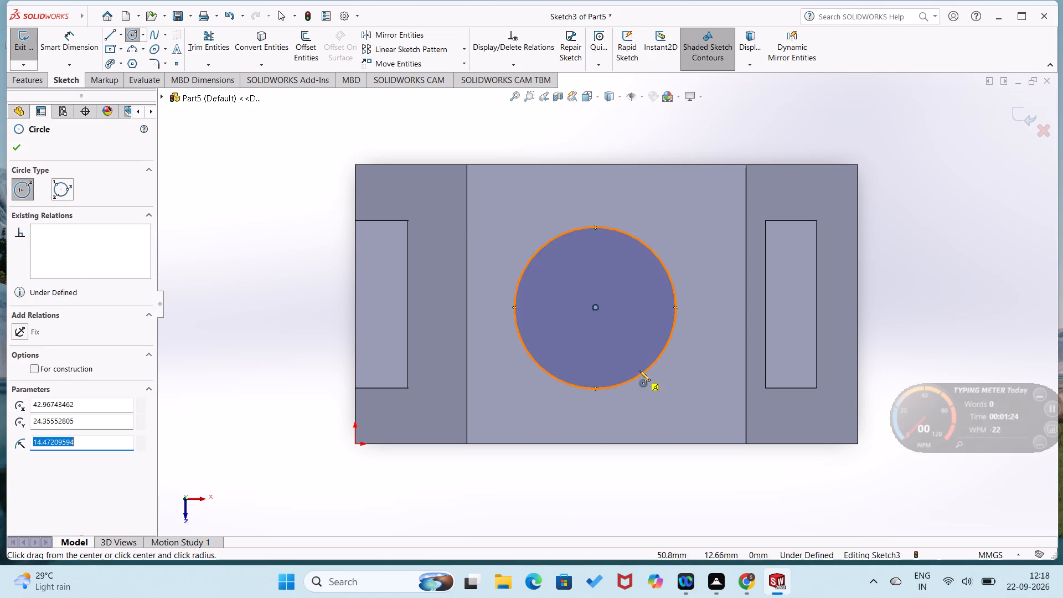
Dimension the circle's diameter as 40 mm.
right_drag(642, 343, 675, 246)
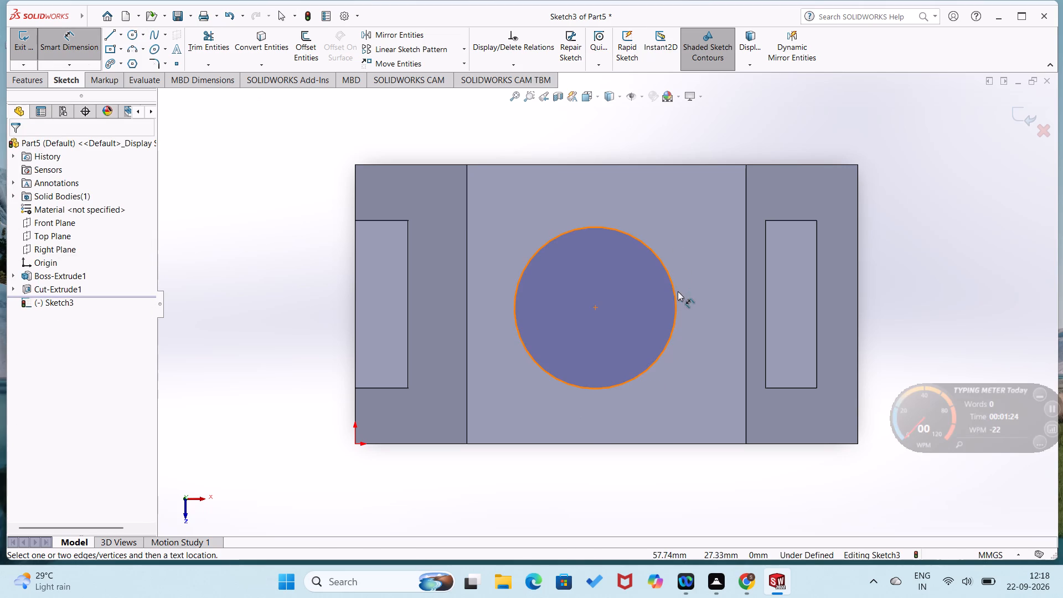
click(674, 291)
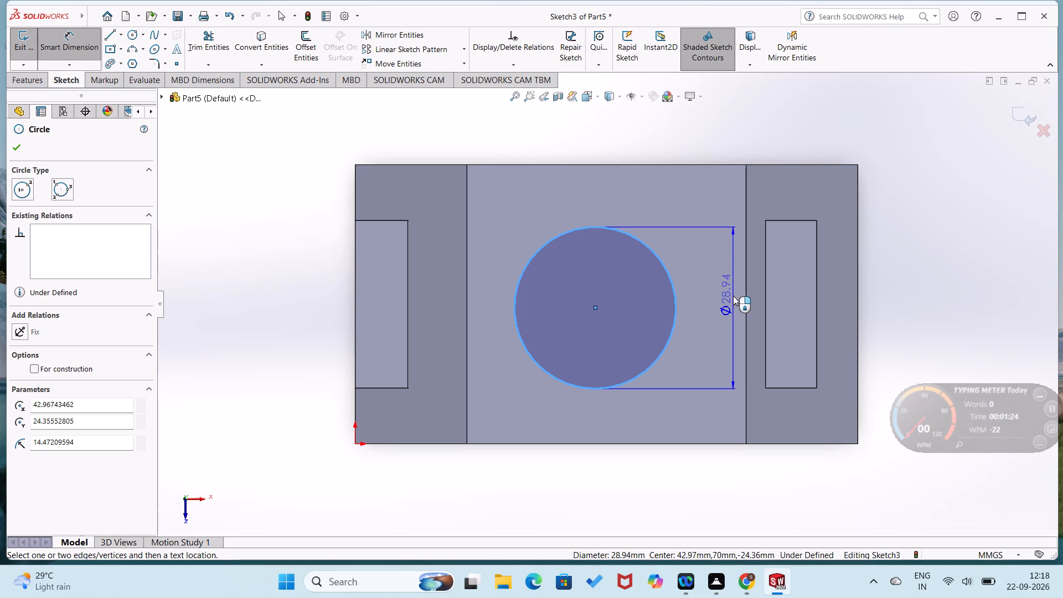
click(733, 296)
text(40)
key(Return)
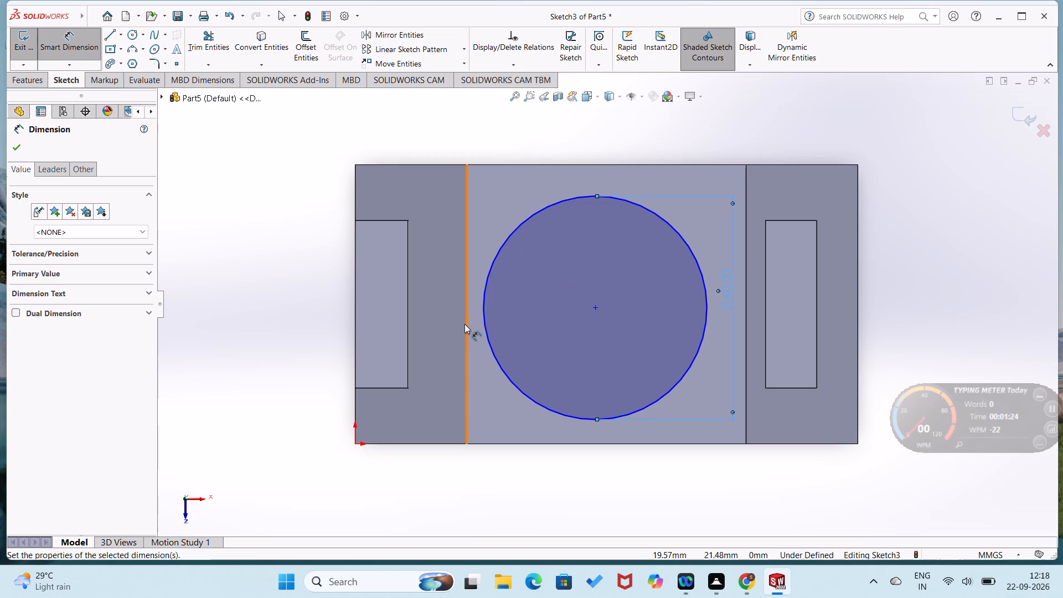
Dimension the circle's centre 25 mm from the left edge of the top face.
click(467, 384)
click(596, 310)
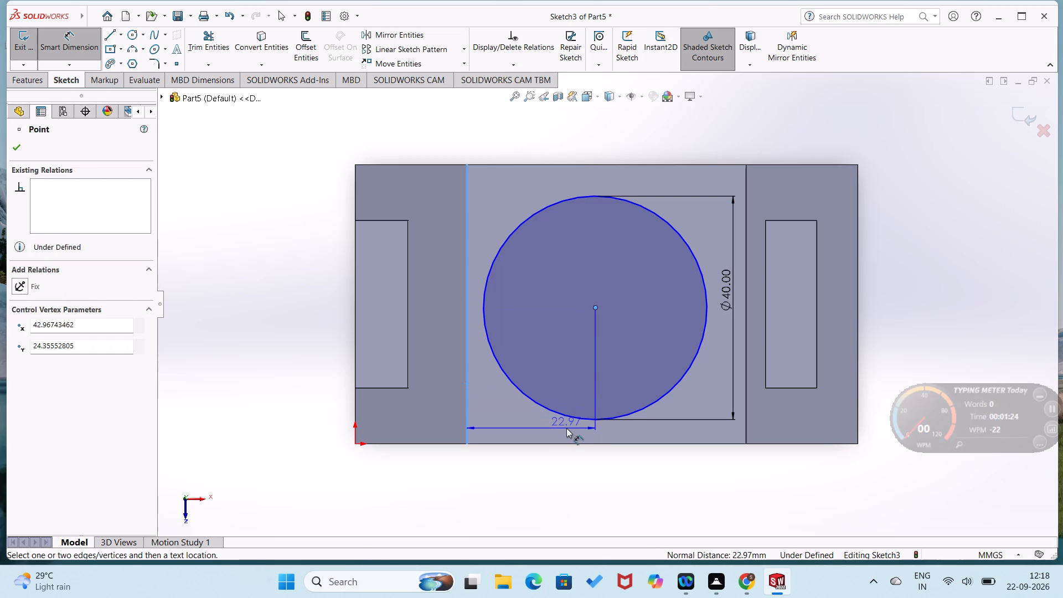
click(566, 428)
text(25)
key(Return)
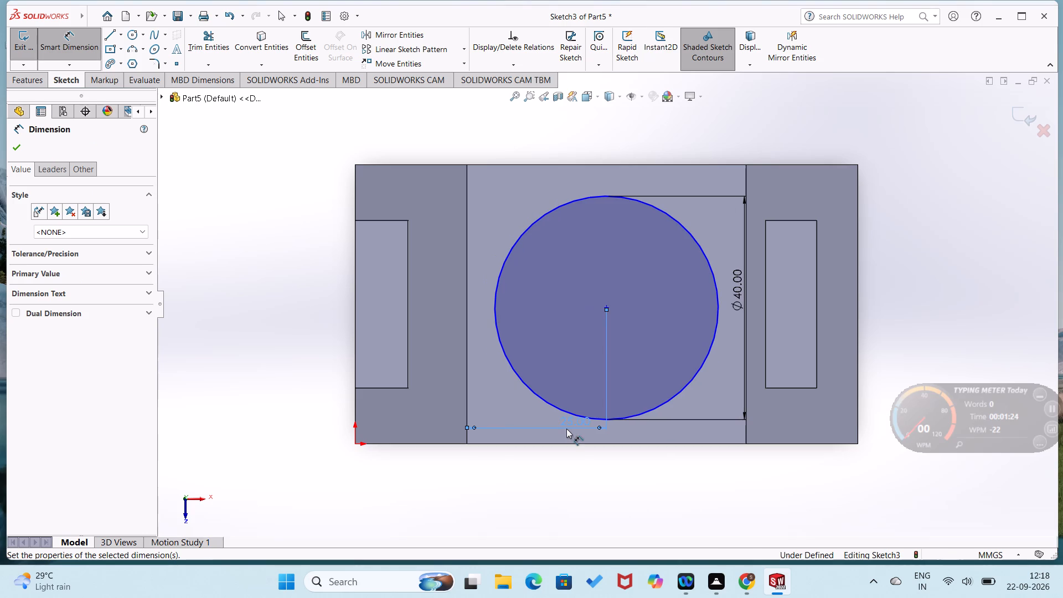
Dimension the circle's centre 25 mm from the rear edge of the top face.
click(605, 305)
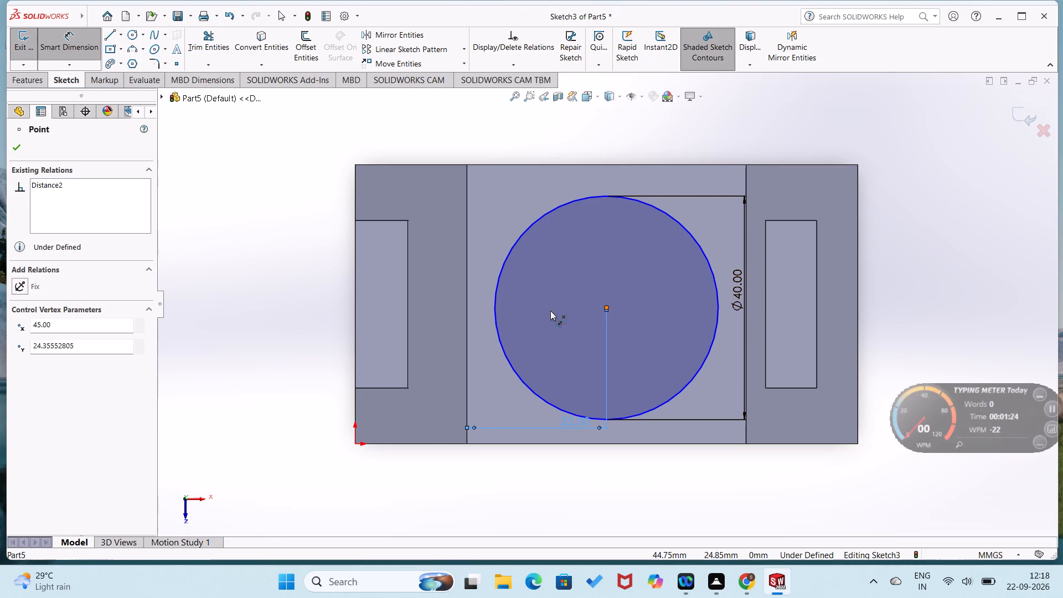
click(513, 165)
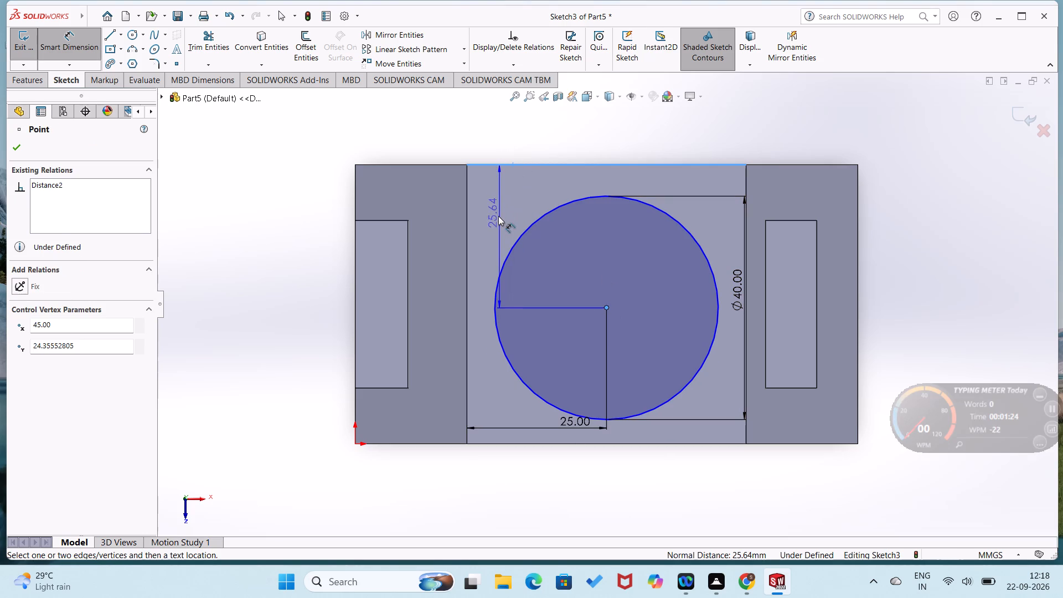
click(498, 220)
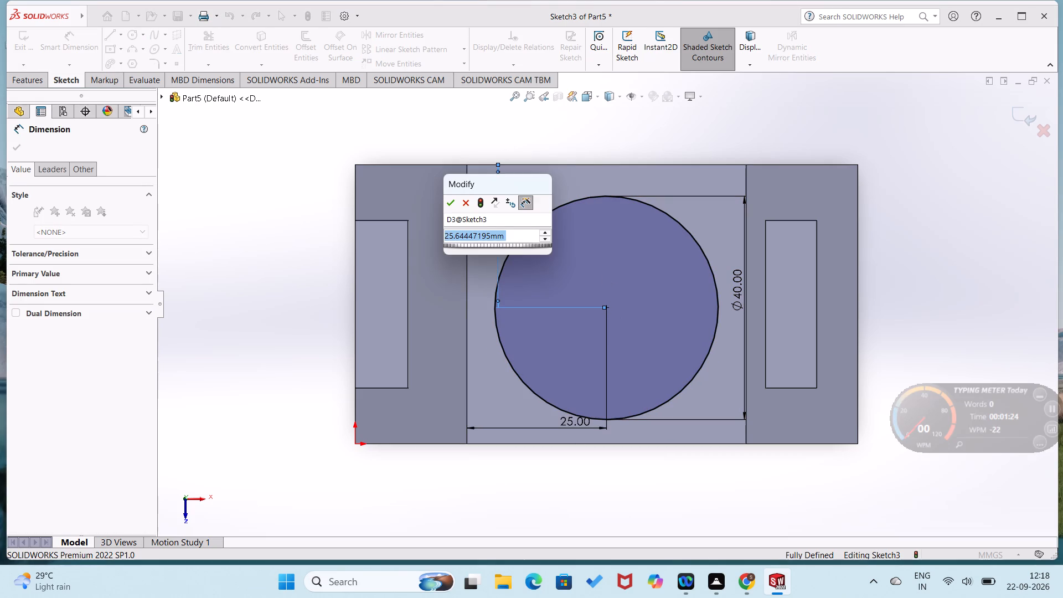
text(25)
key(Return)
click(286, 253)
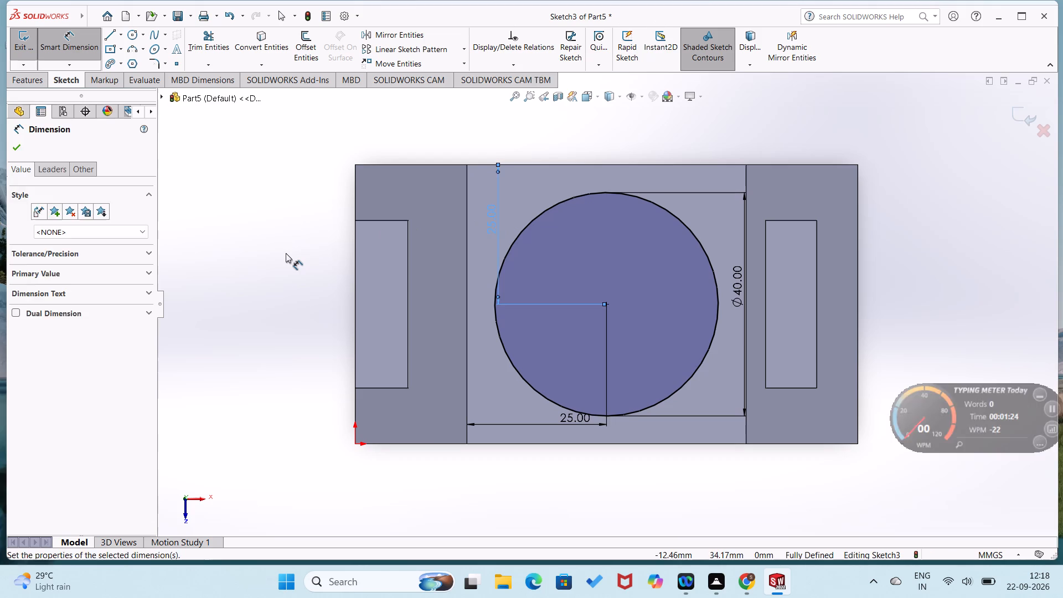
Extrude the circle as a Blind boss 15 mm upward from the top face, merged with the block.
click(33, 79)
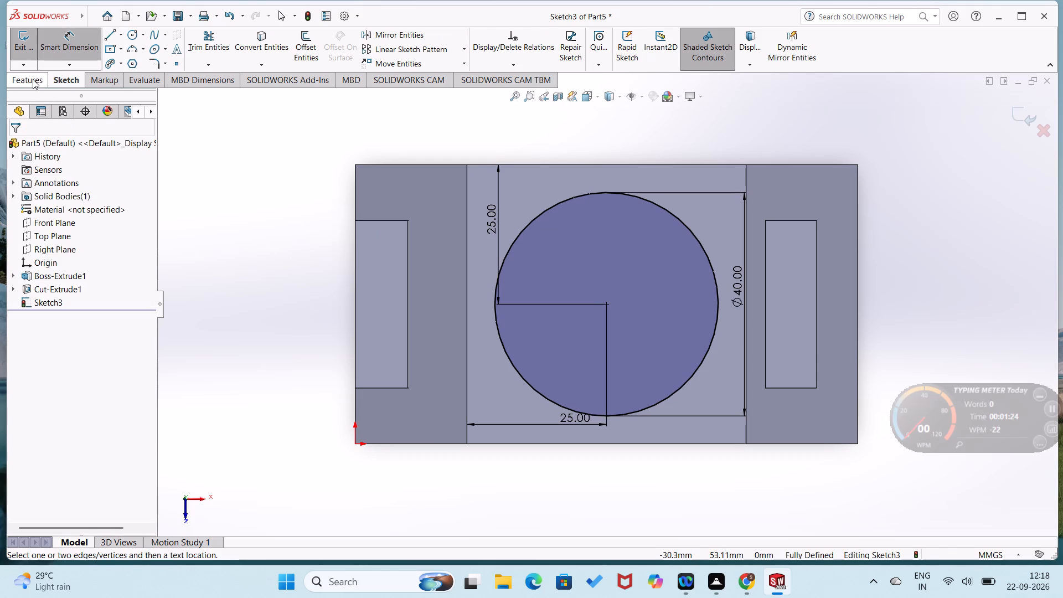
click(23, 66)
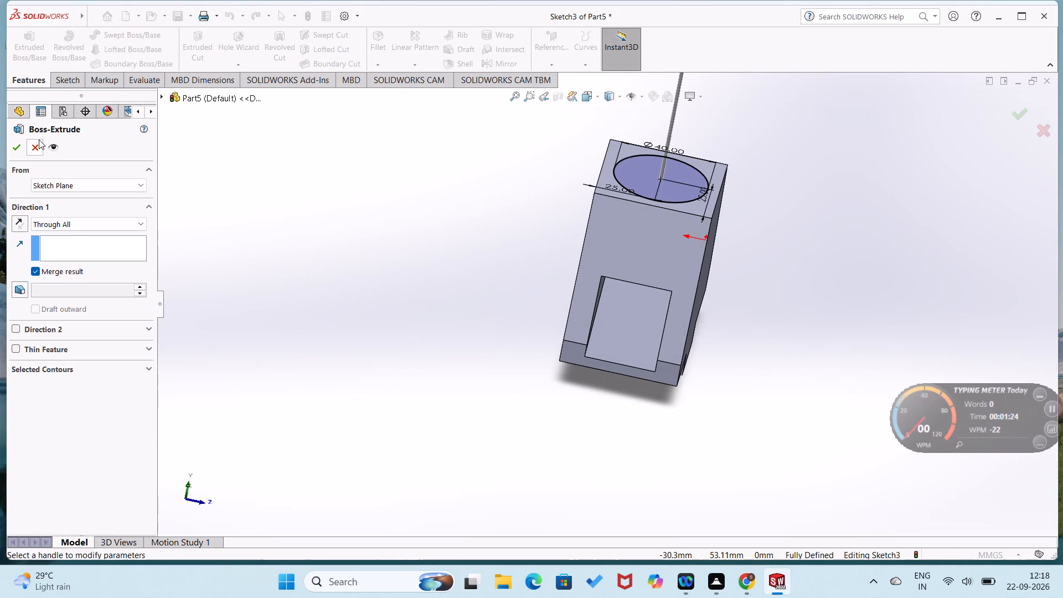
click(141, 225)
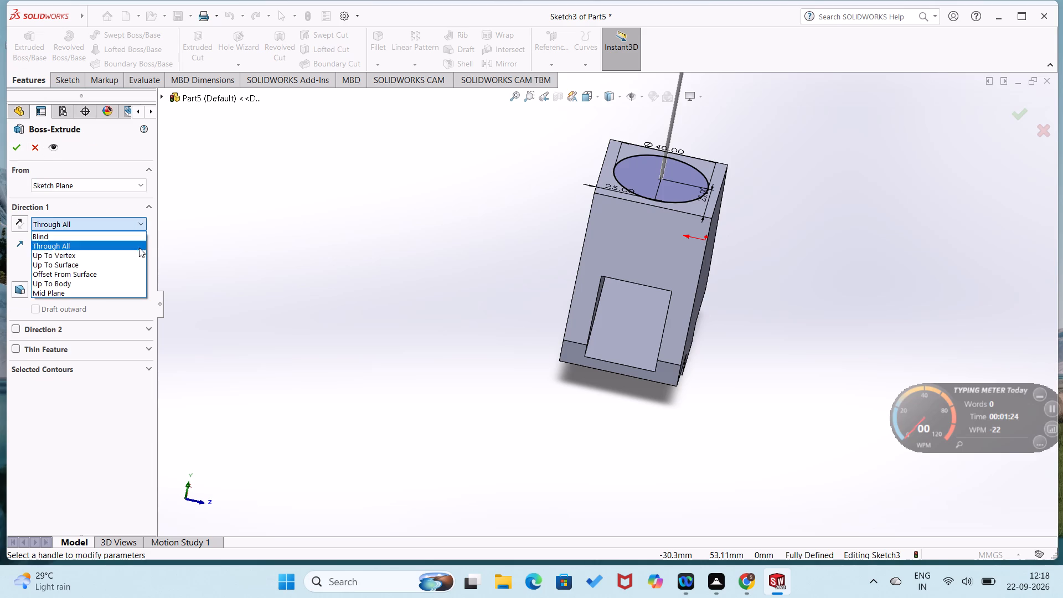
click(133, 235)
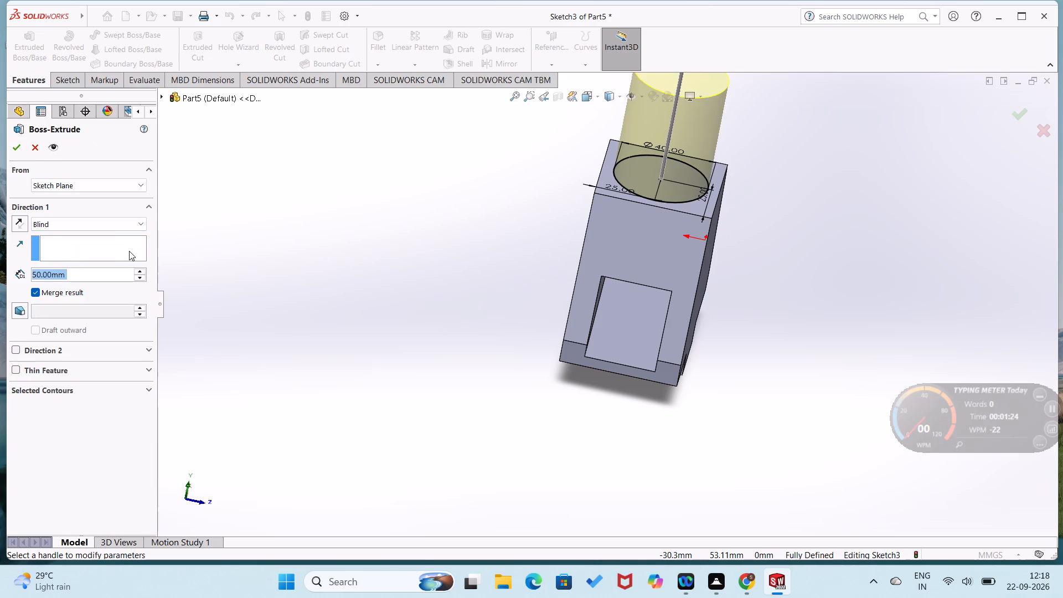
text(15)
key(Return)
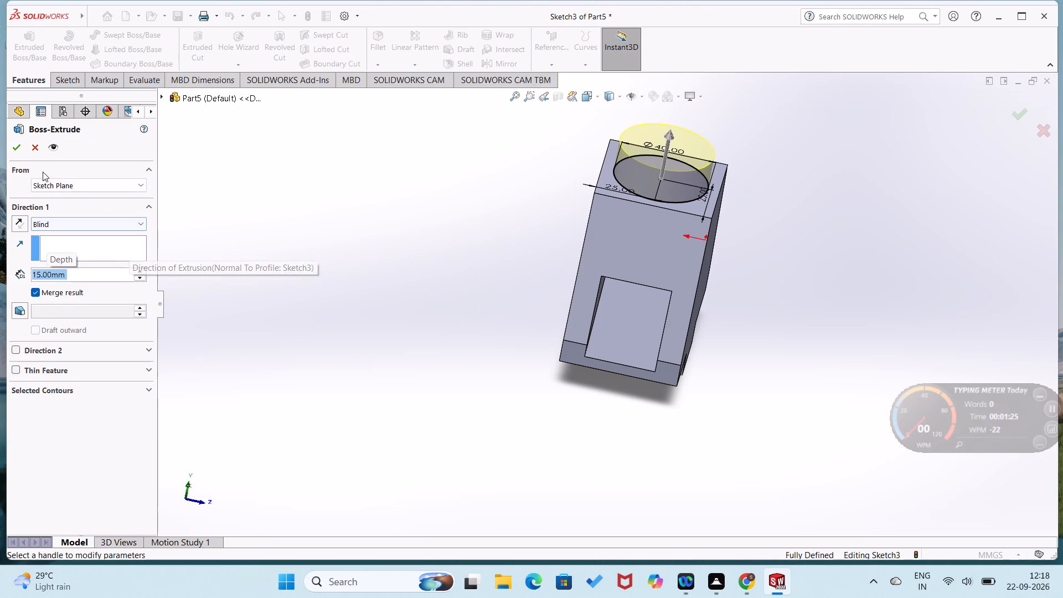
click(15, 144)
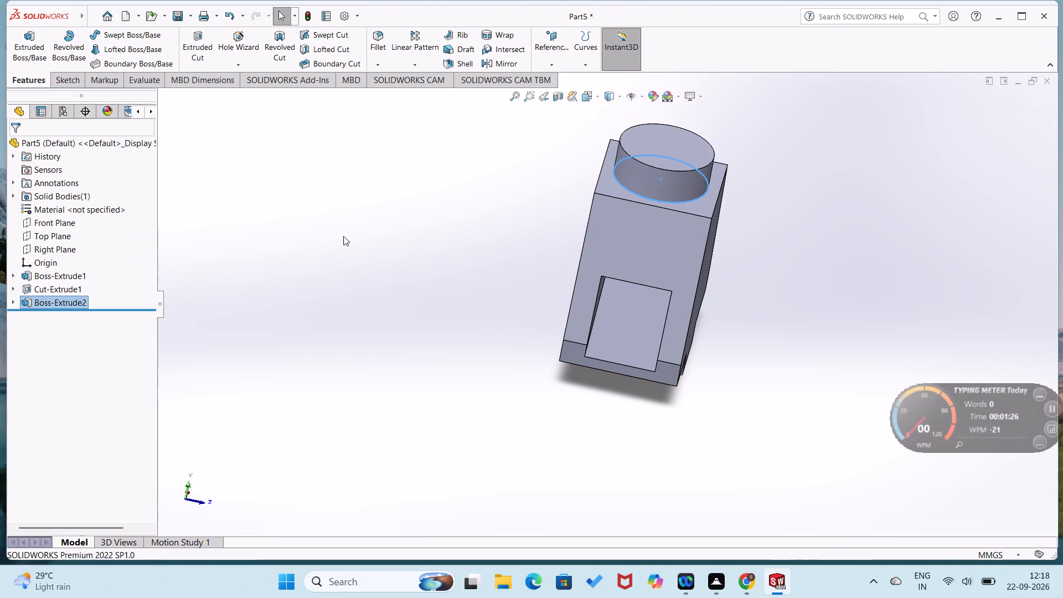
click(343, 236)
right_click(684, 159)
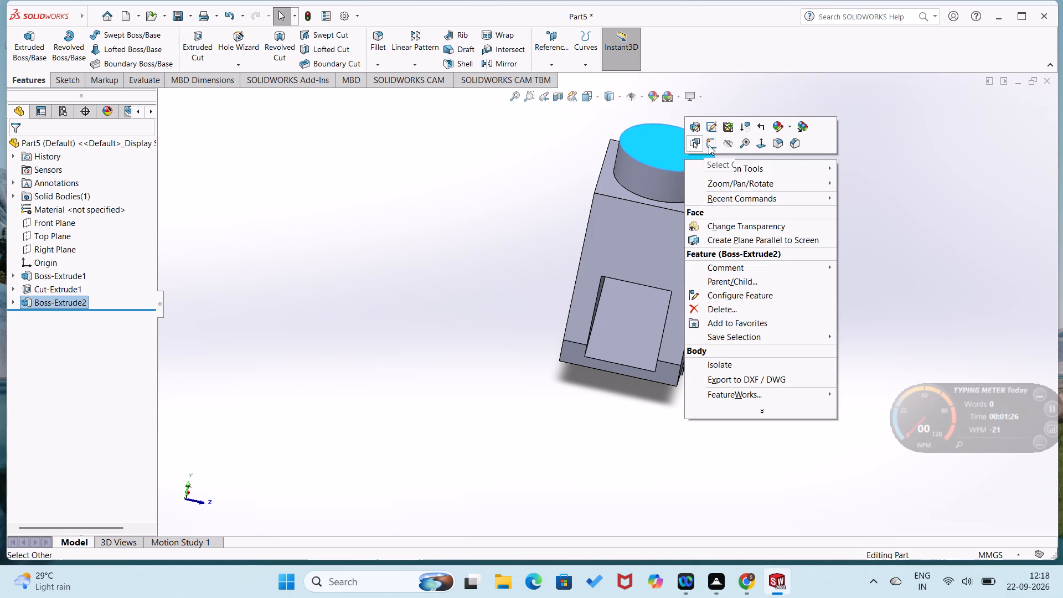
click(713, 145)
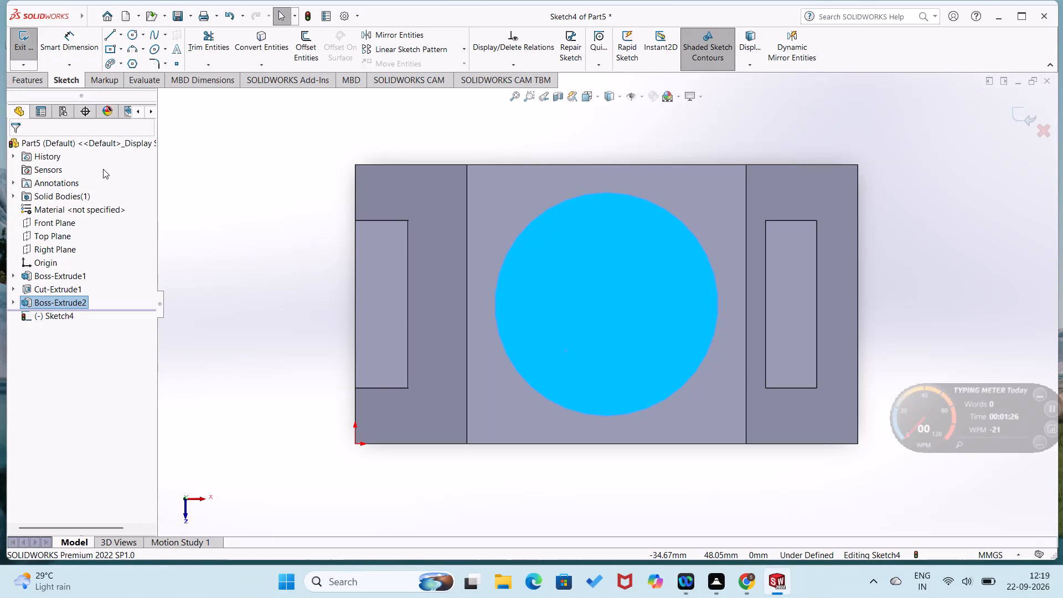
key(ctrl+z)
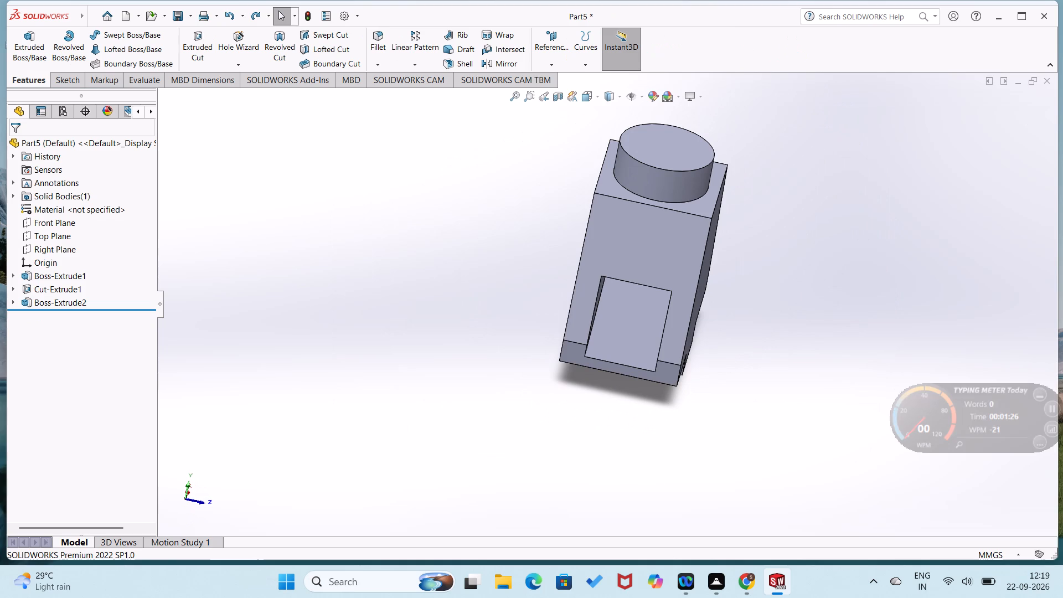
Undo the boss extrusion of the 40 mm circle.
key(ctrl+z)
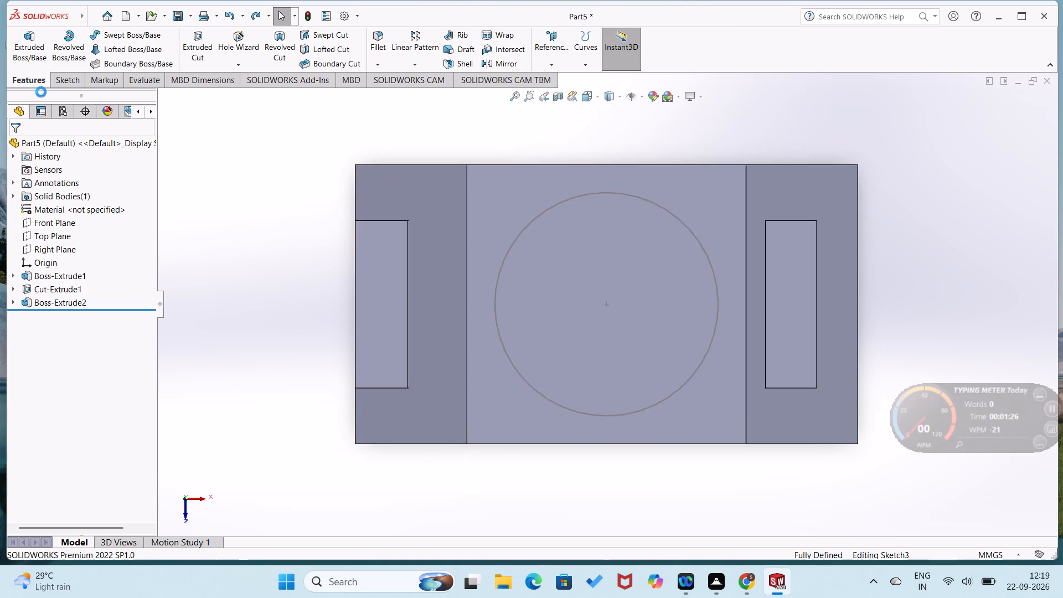
Extrude the 40 mm circle as a Blind boss 30 mm upward from the top face, merged with the block.
click(30, 84)
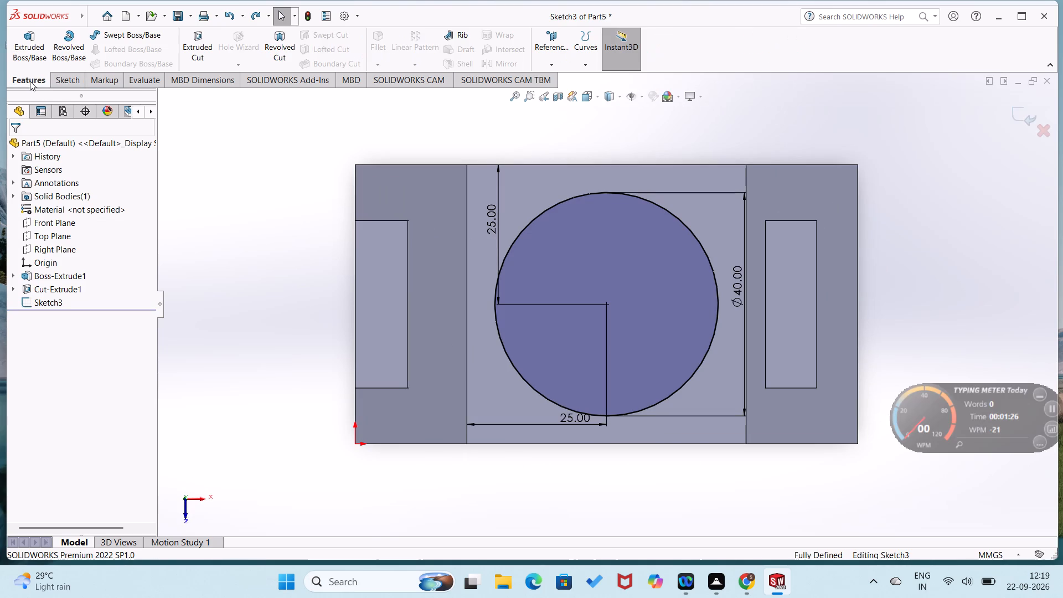
click(33, 63)
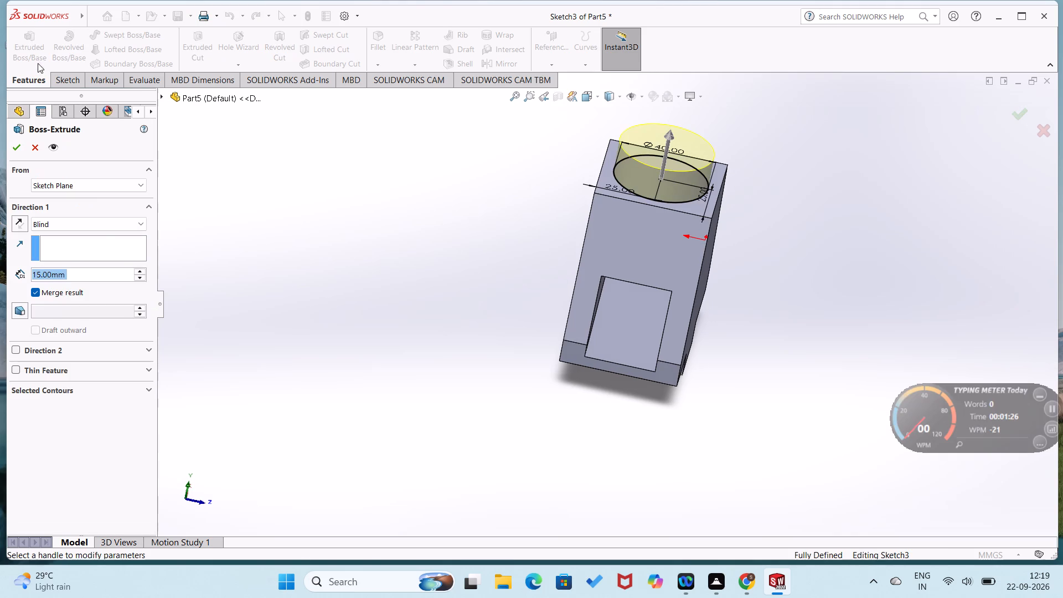
text(30)
key(Return)
click(16, 149)
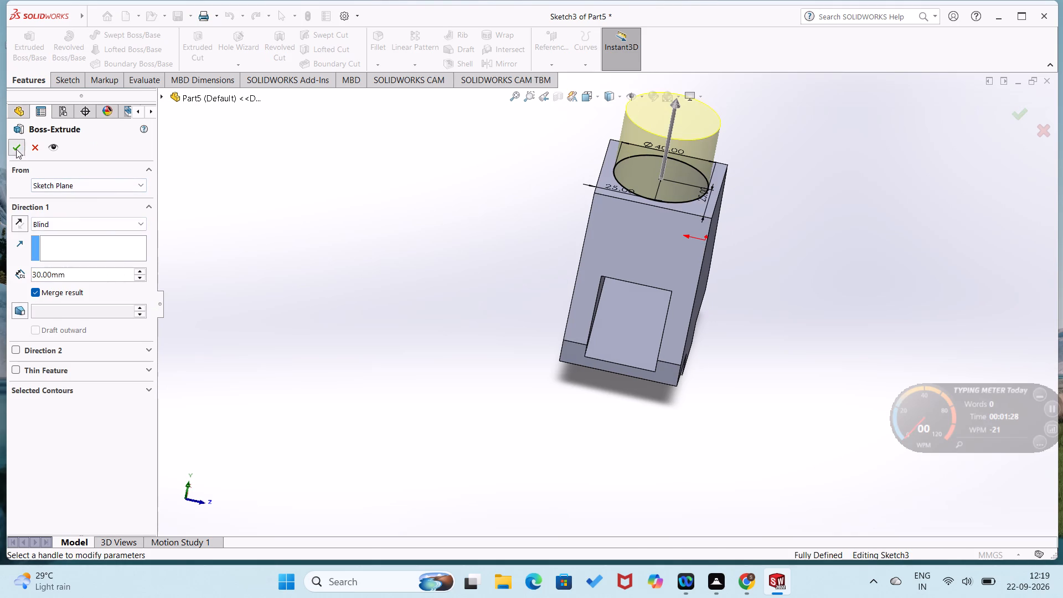
click(266, 259)
On the cylinder's top face, sketch a 40 mm horizontal line across the circle's diameter and convert it to construction geometry.
right_click(687, 119)
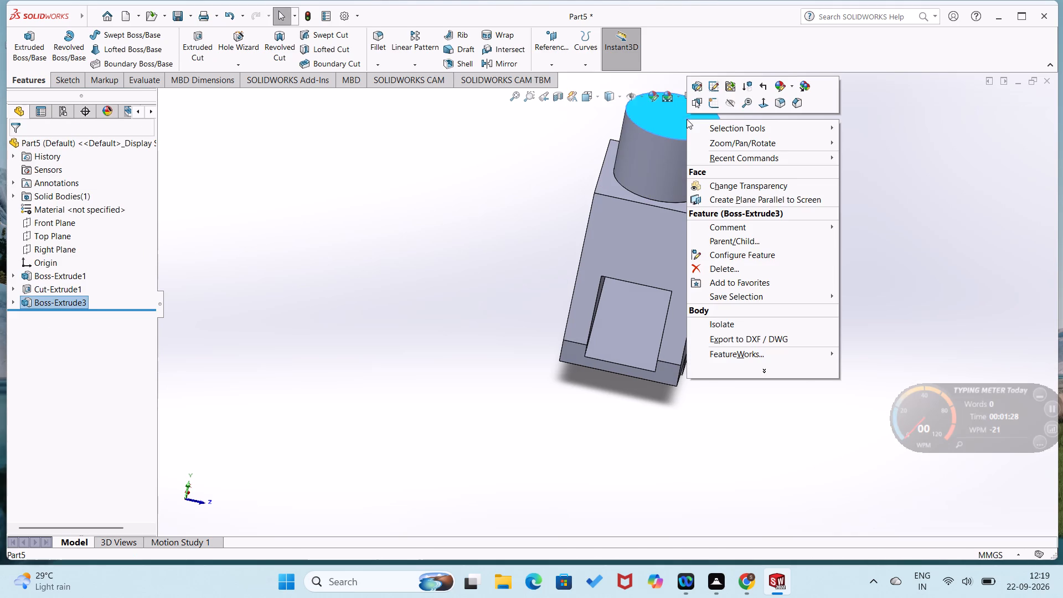
click(711, 100)
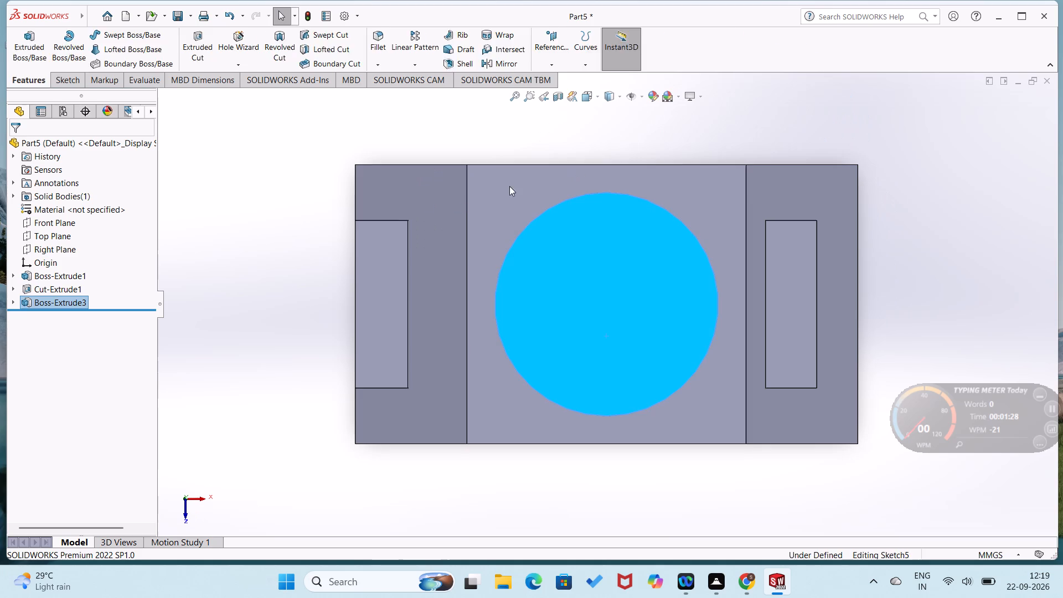
click(310, 184)
right_drag(299, 234, 221, 274)
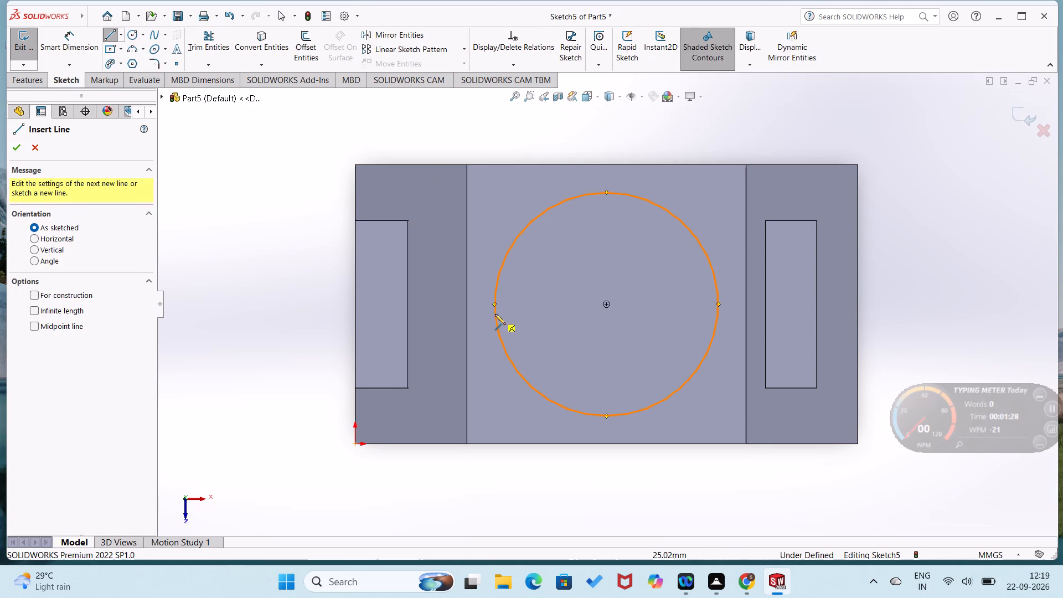
drag(495, 304, 506, 305)
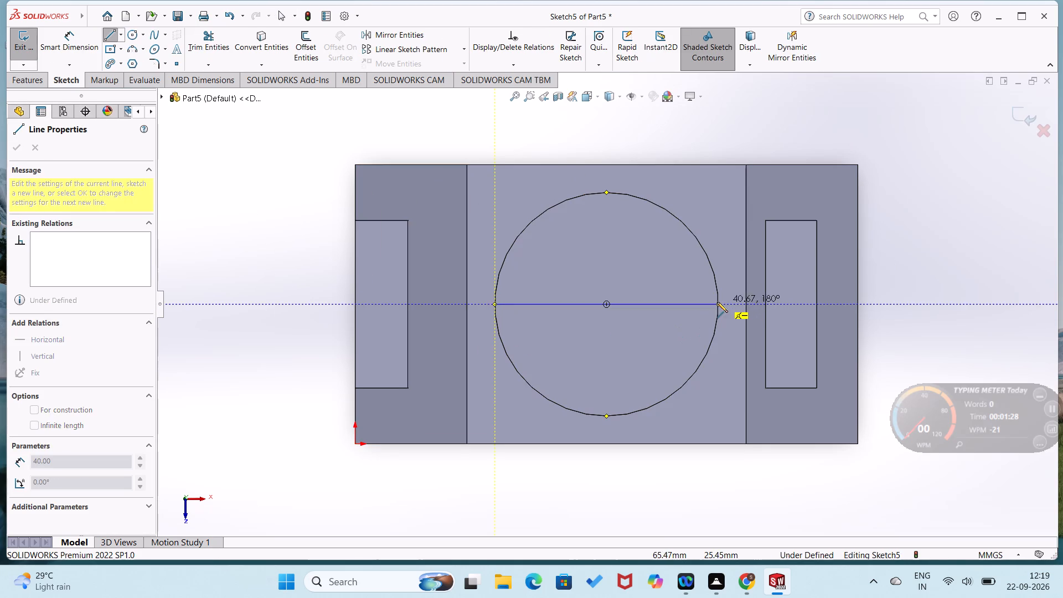
click(719, 302)
right_click(701, 302)
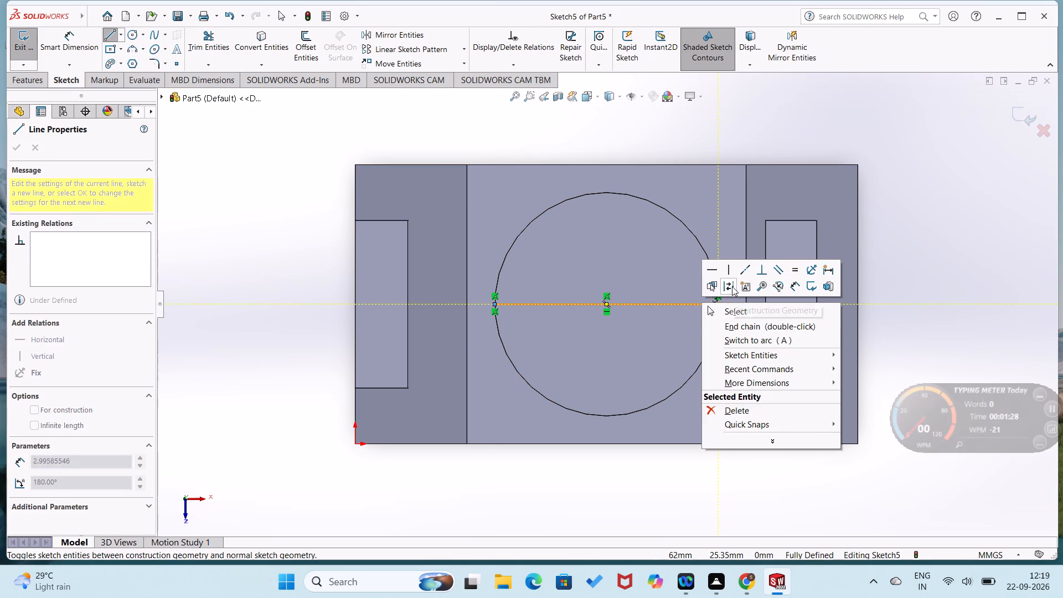
click(732, 285)
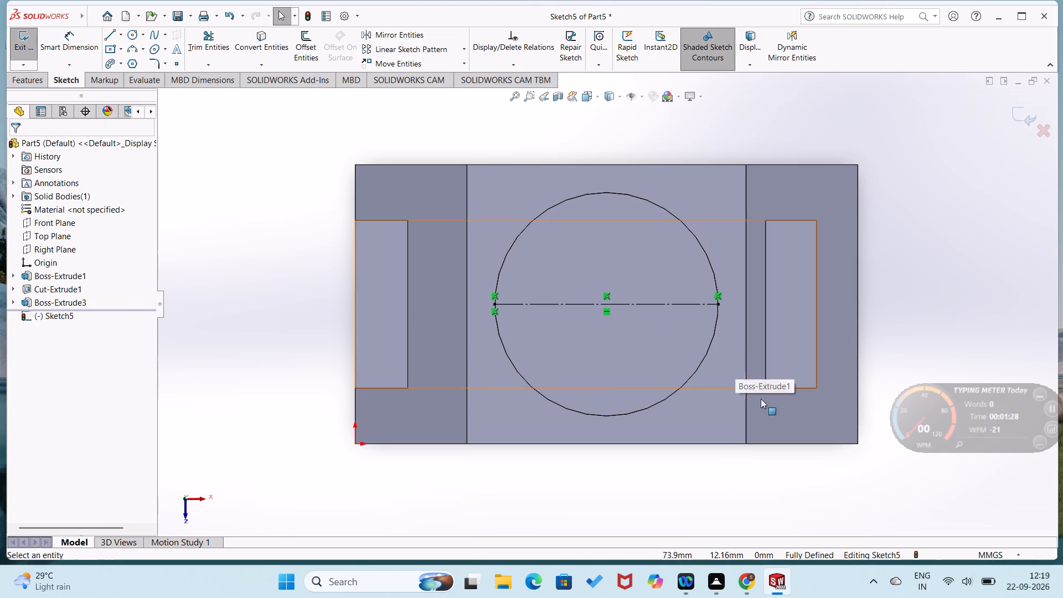
Sketch a closed band around the centreline, with chords above and below about 39 mm long, straight upper-left and lower-right sides, and arcs on the other two.
right_drag(720, 492, 605, 511)
right_drag(671, 477, 484, 481)
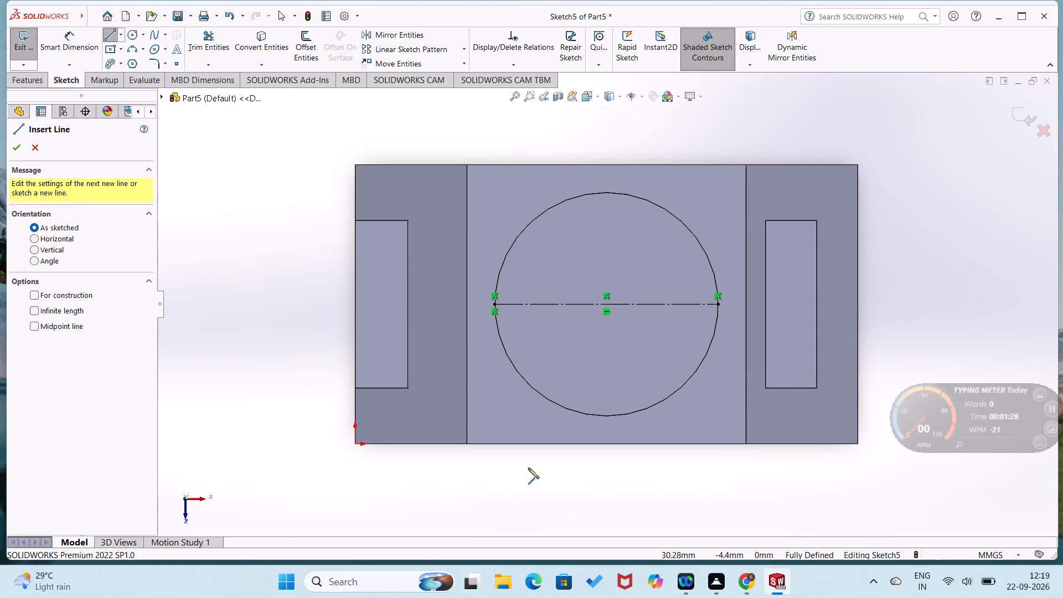
click(494, 303)
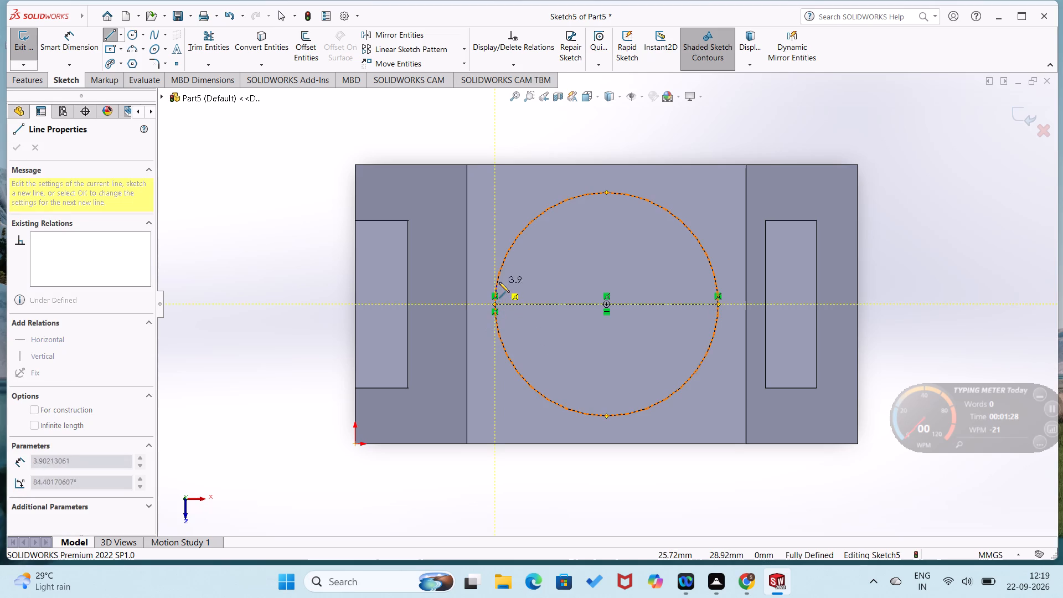
click(499, 281)
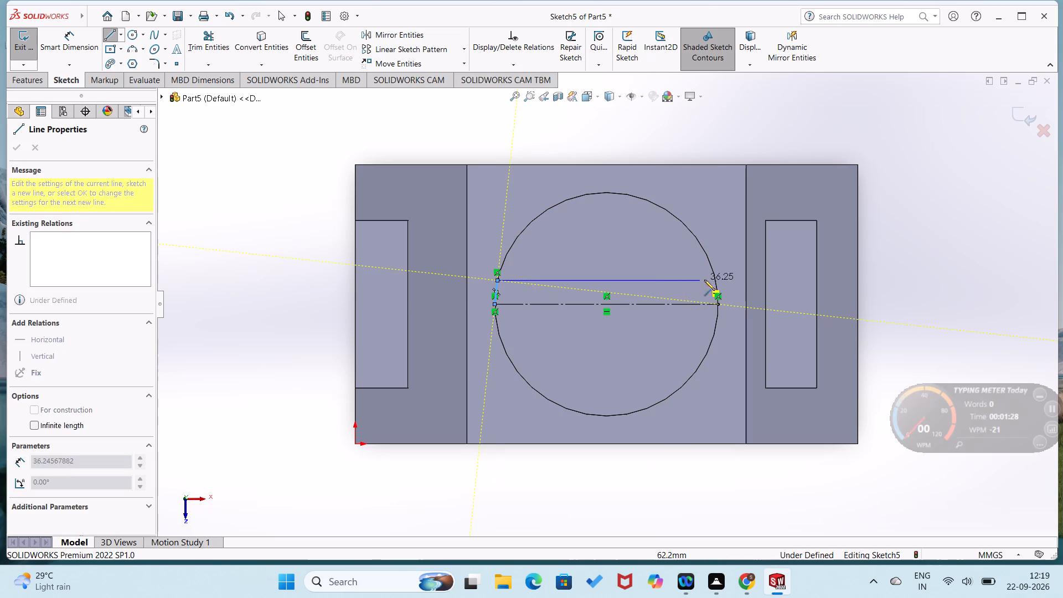
click(714, 281)
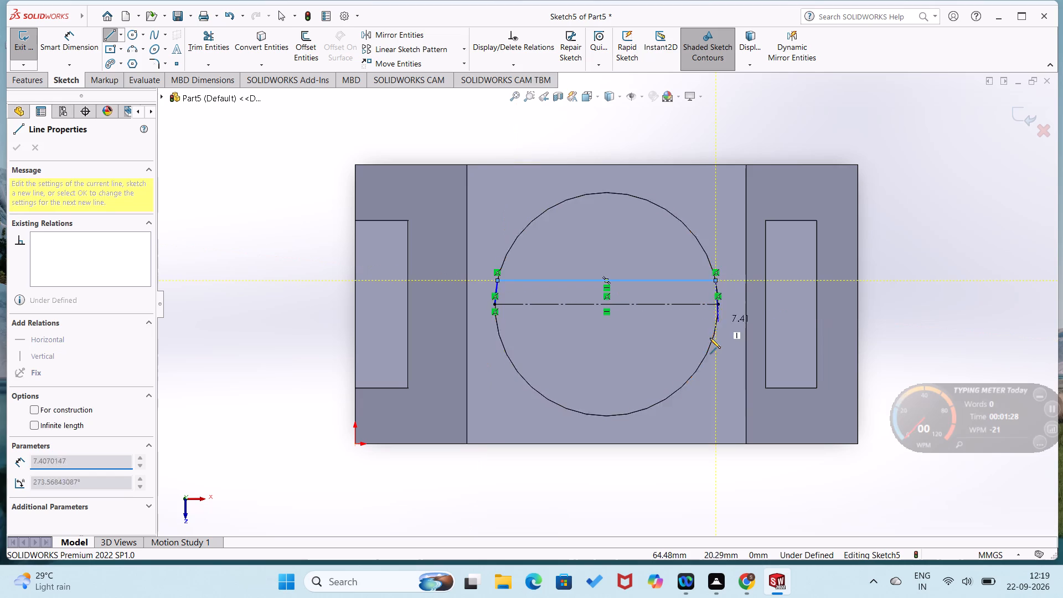
click(721, 303)
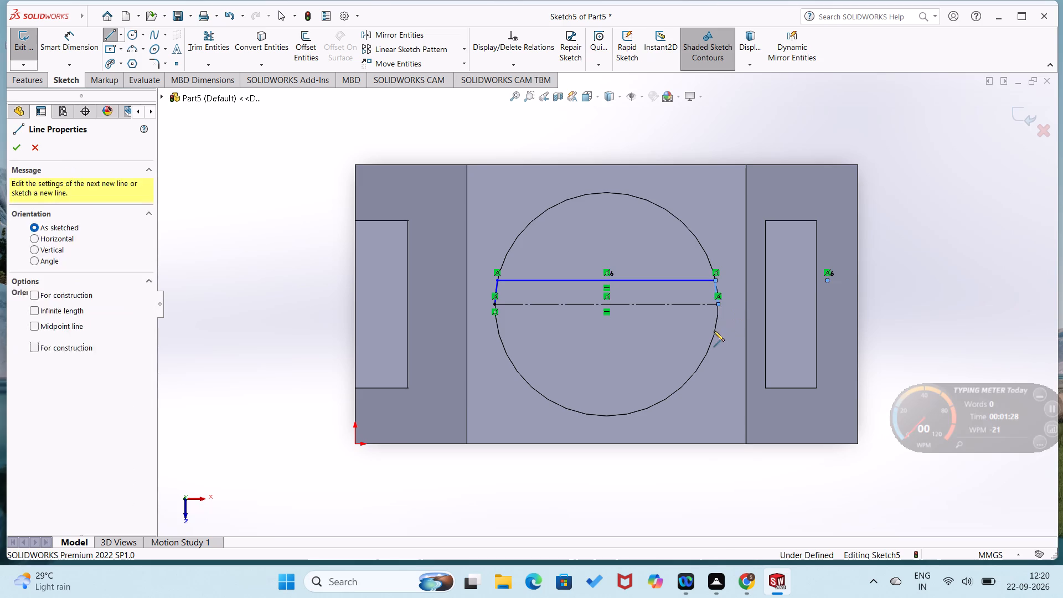
click(713, 333)
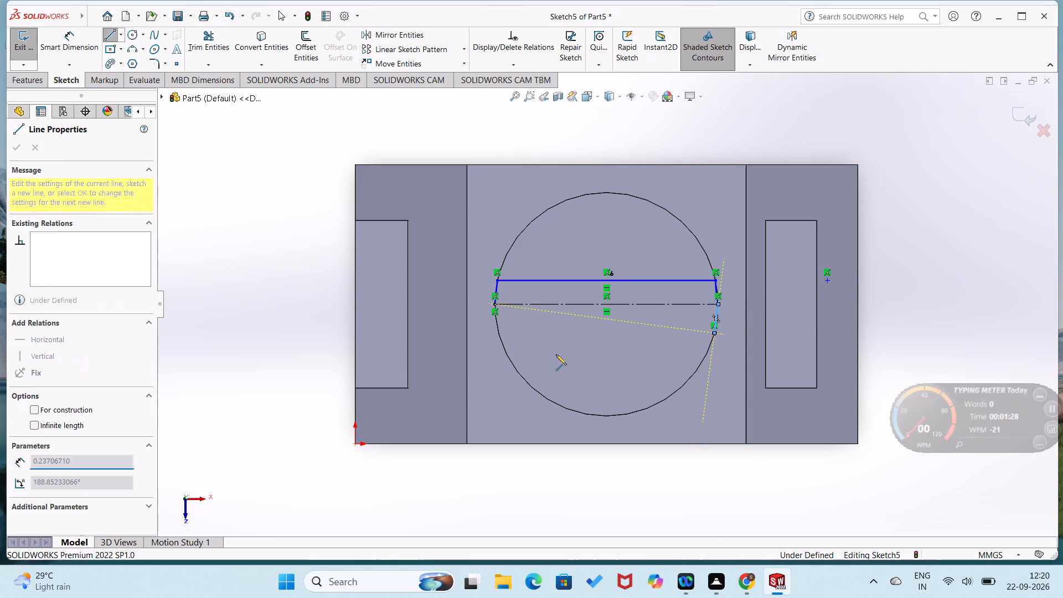
click(497, 327)
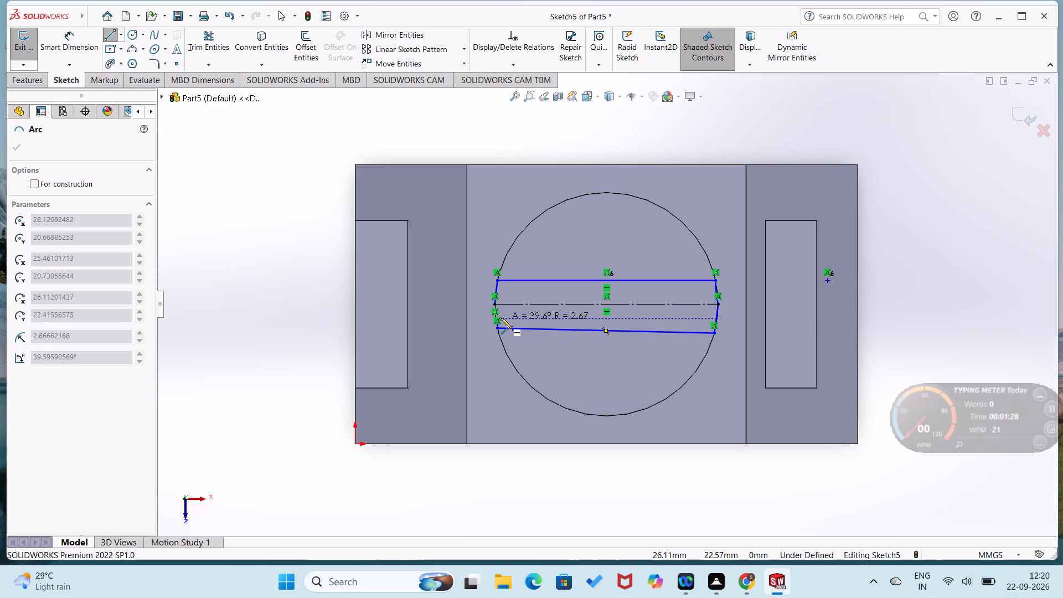
click(494, 305)
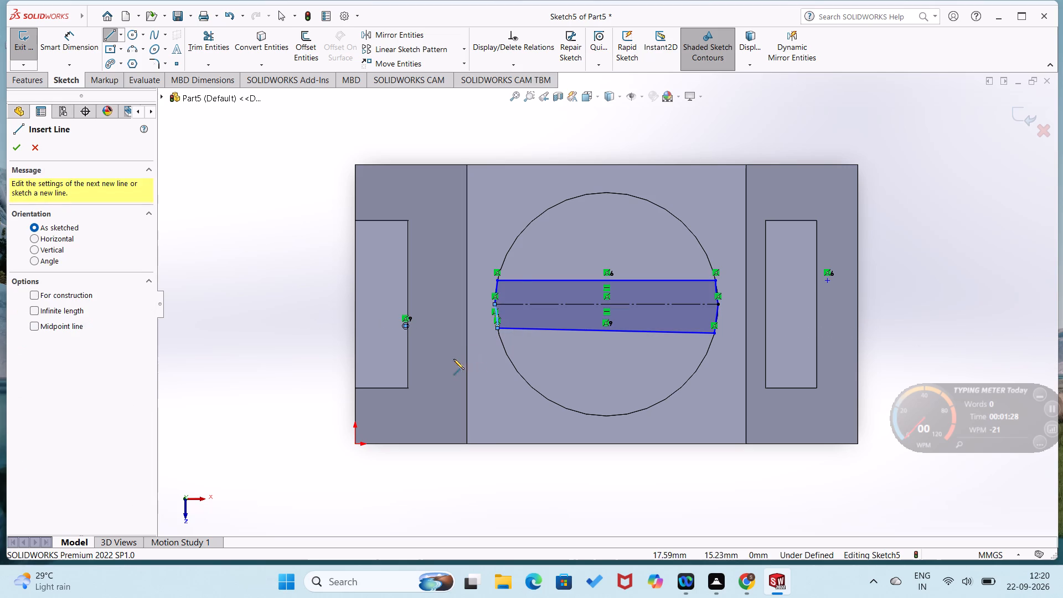
Undo the band's lower-left arc and close that side with a straight line to the centreline's left endpoint.
right_drag(453, 359, 493, 223)
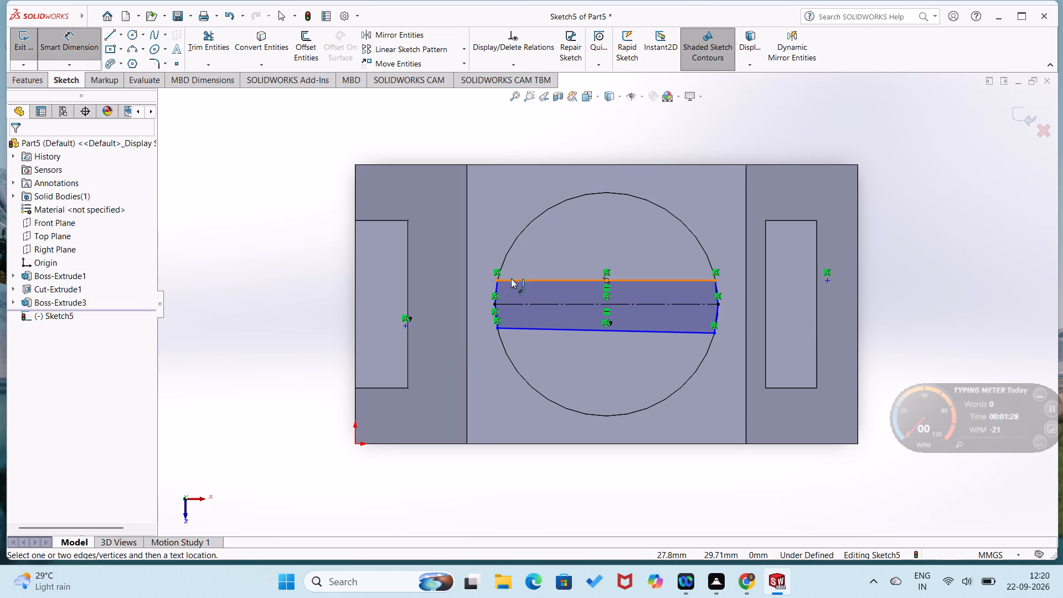
scroll(495, 318, down, 3)
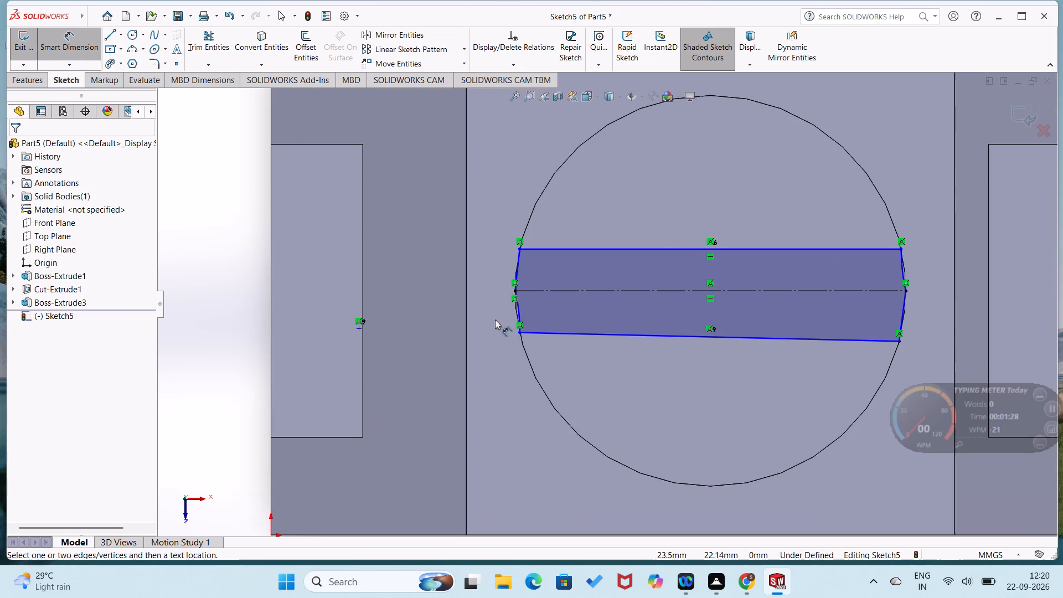
click(520, 316)
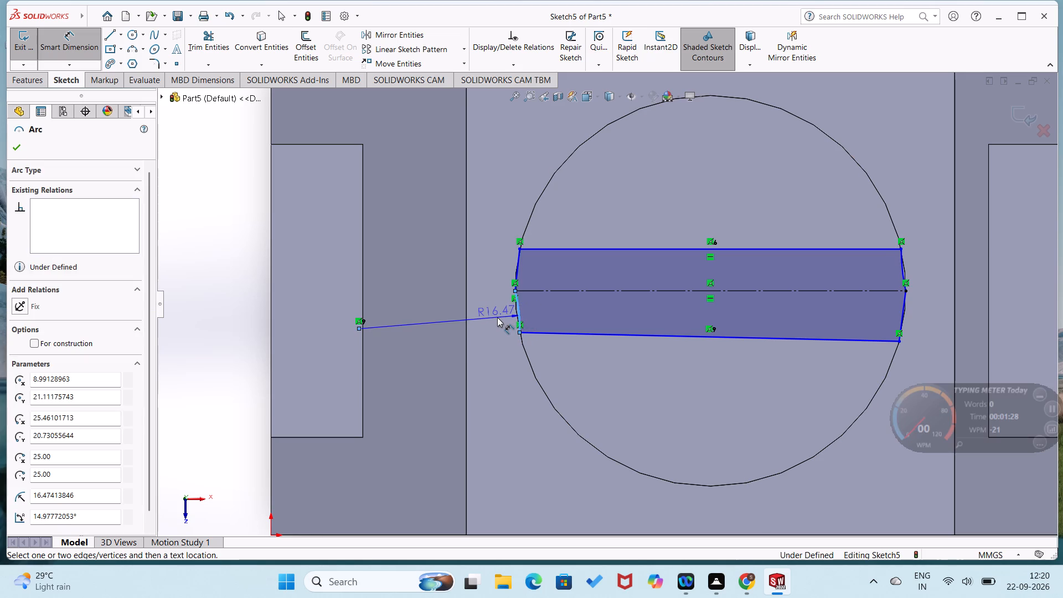
key(ctrl+z)
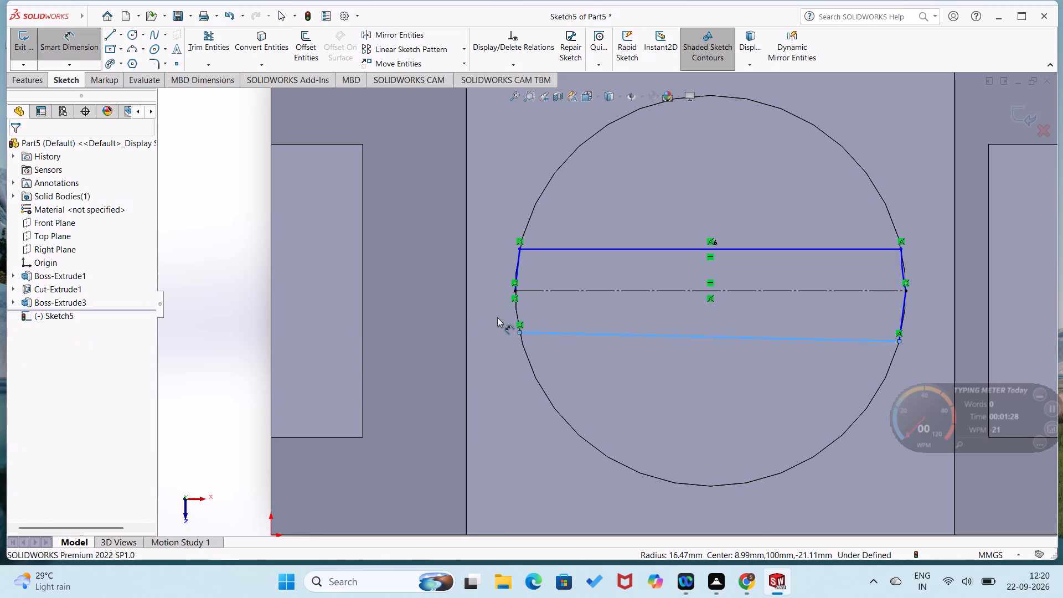
right_drag(511, 330, 431, 367)
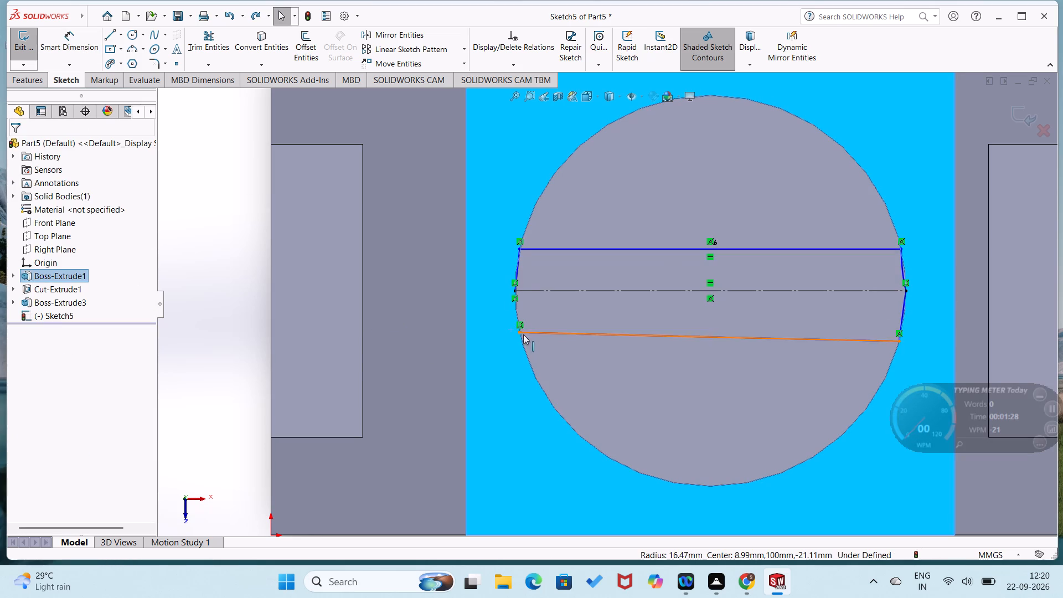
right_drag(548, 338, 360, 382)
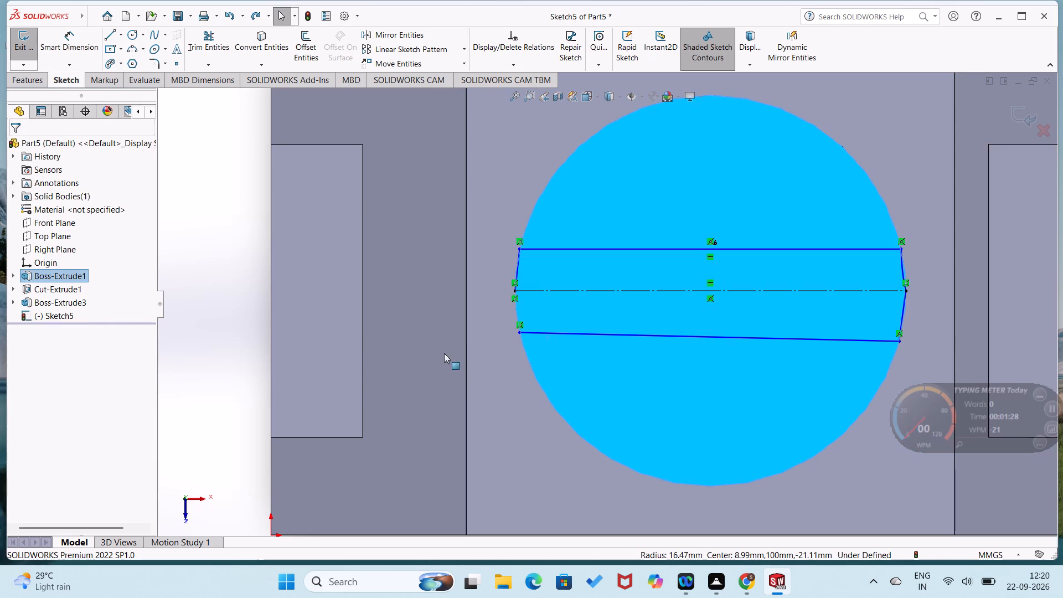
click(519, 333)
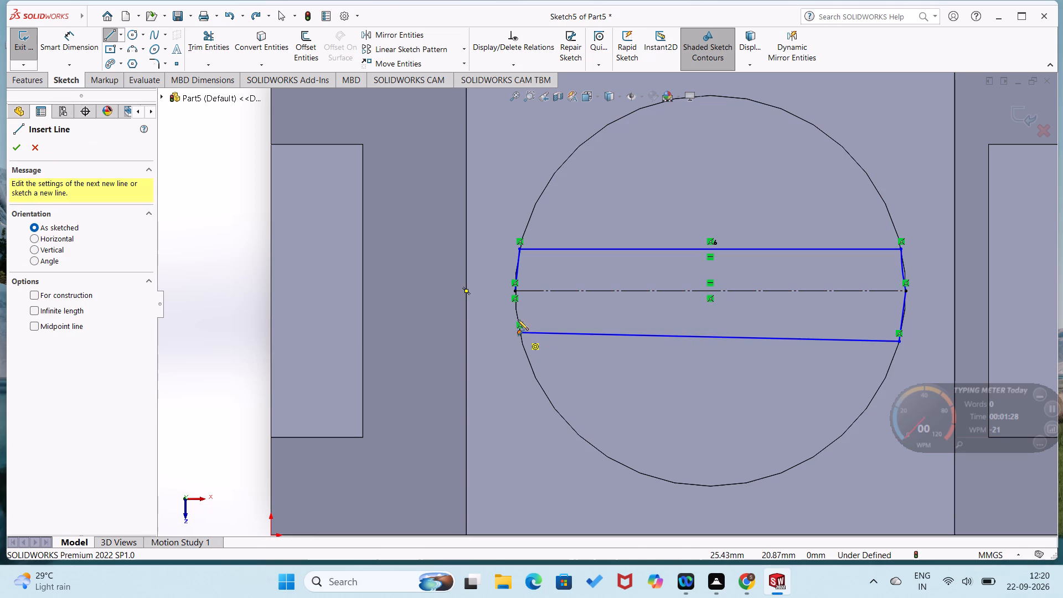
click(514, 292)
Dimension the vertical height of the band's upper-left side line as 8 mm.
right_drag(481, 317, 498, 236)
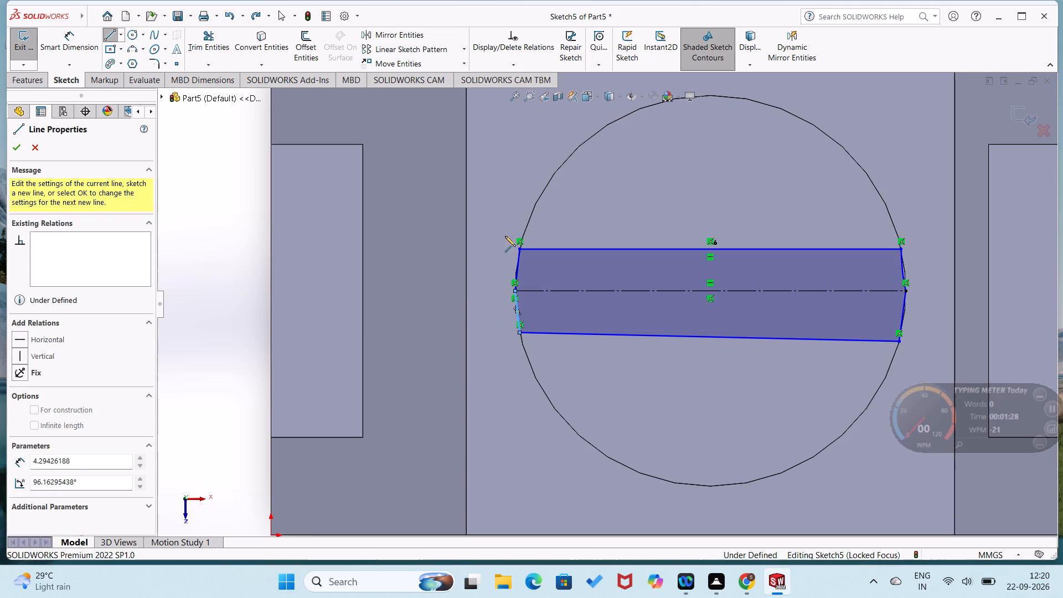
right_drag(489, 320, 477, 173)
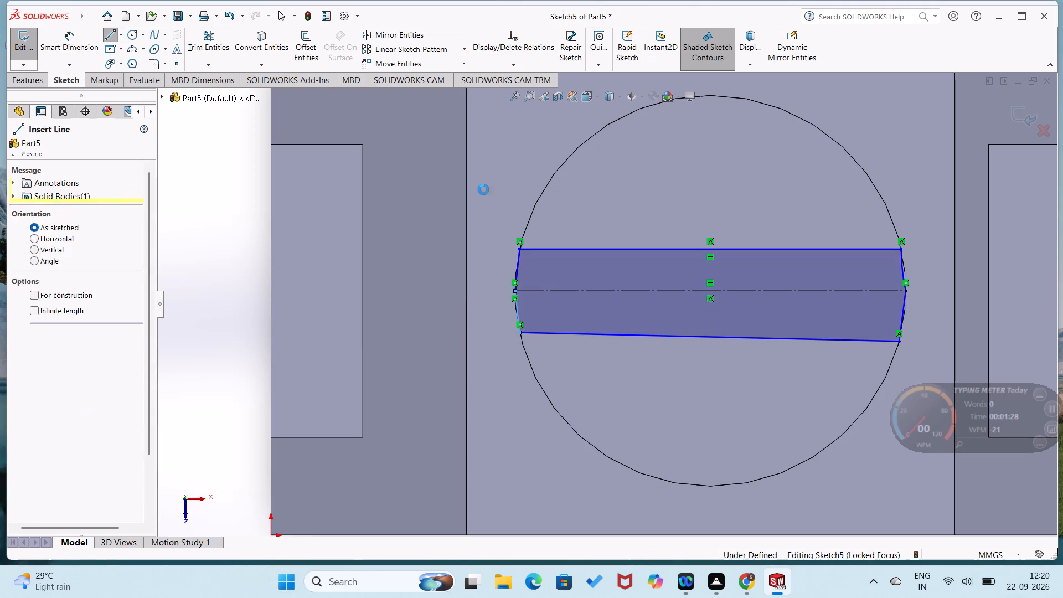
click(517, 269)
click(498, 267)
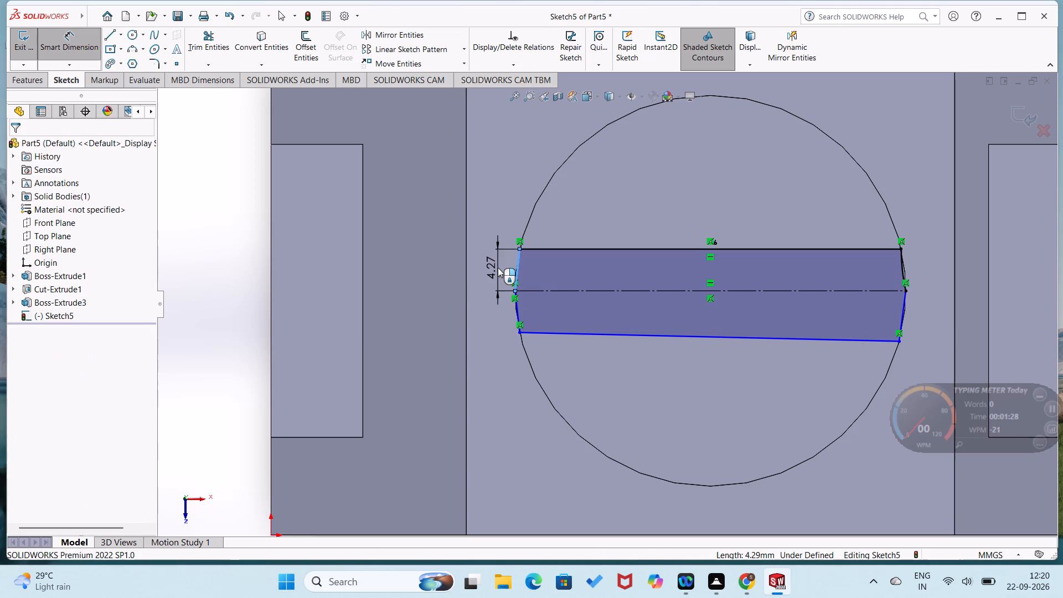
key(8)
key(Return)
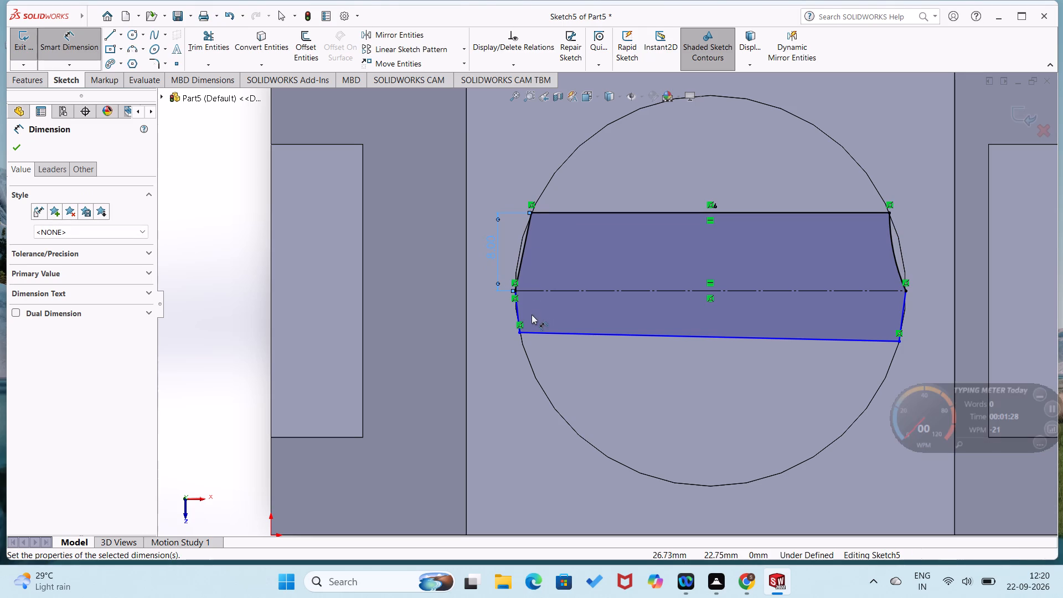
Dimension the vertical height of the band's lower-left side line as 8 mm.
click(517, 314)
click(491, 318)
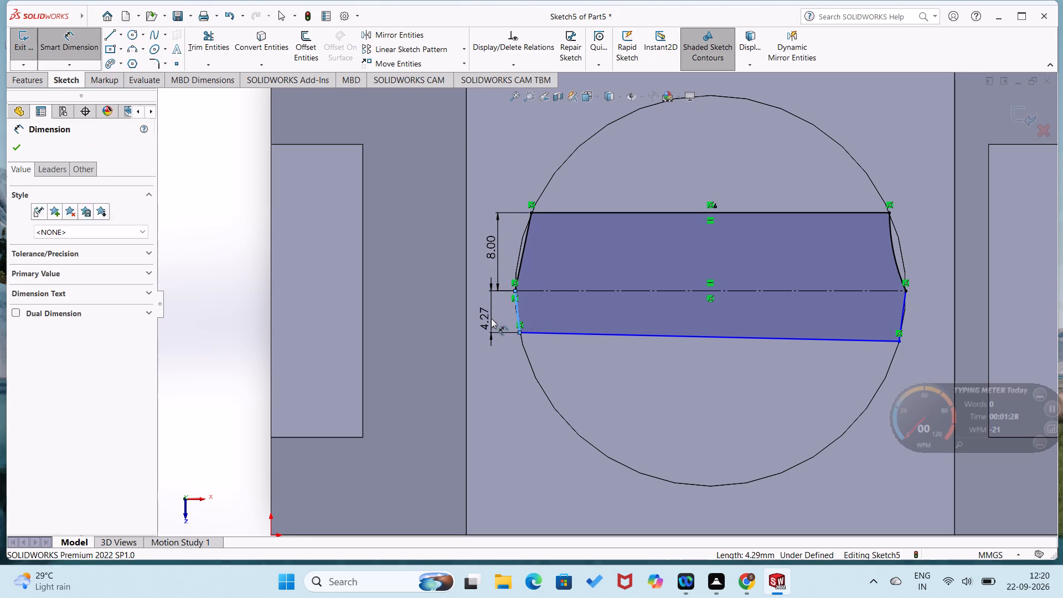
key(8)
key(Return)
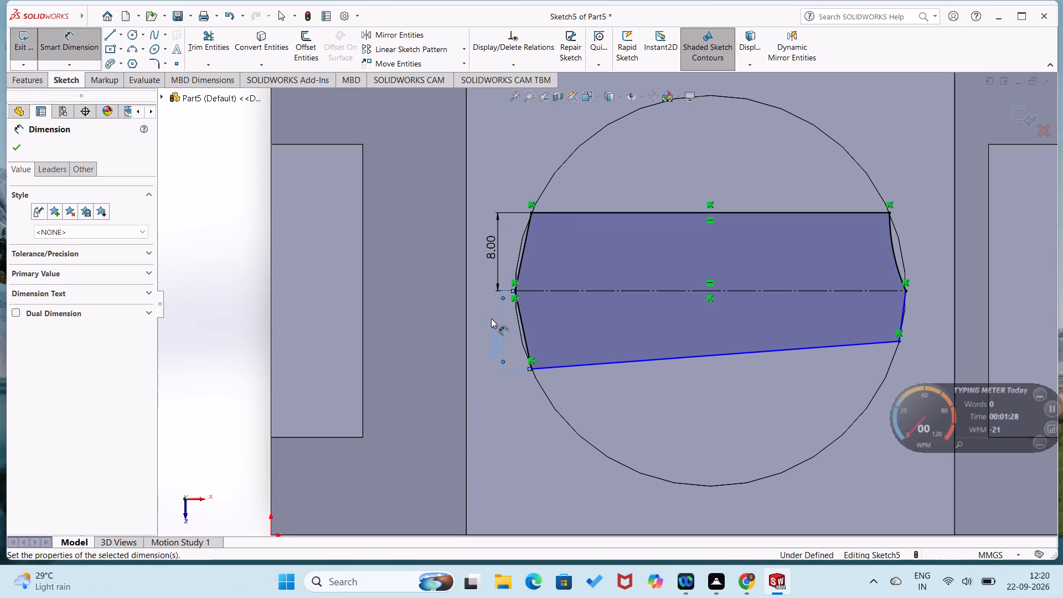
click(490, 318)
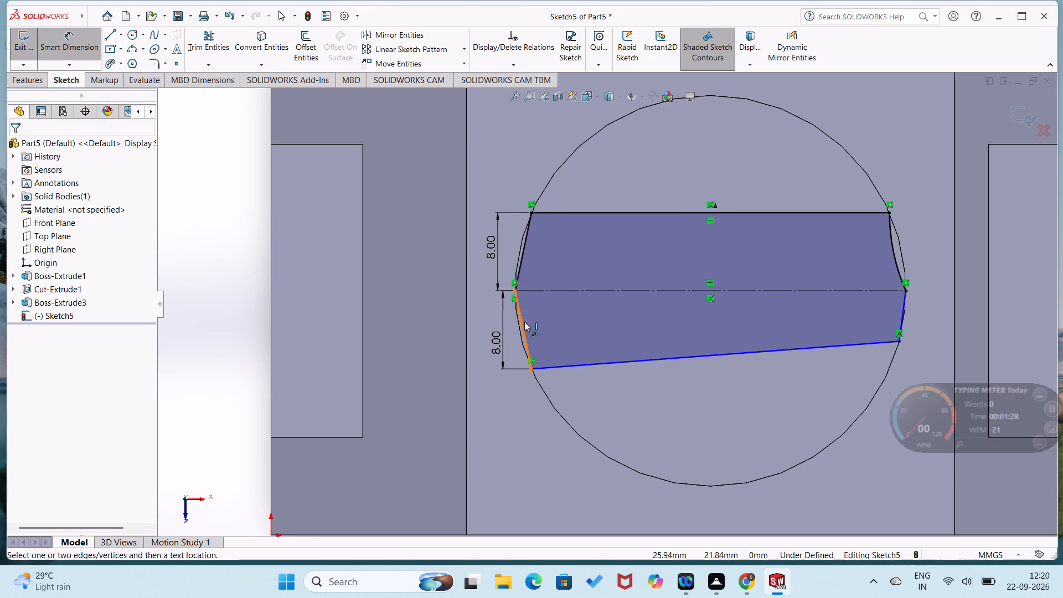
drag(524, 322, 511, 327)
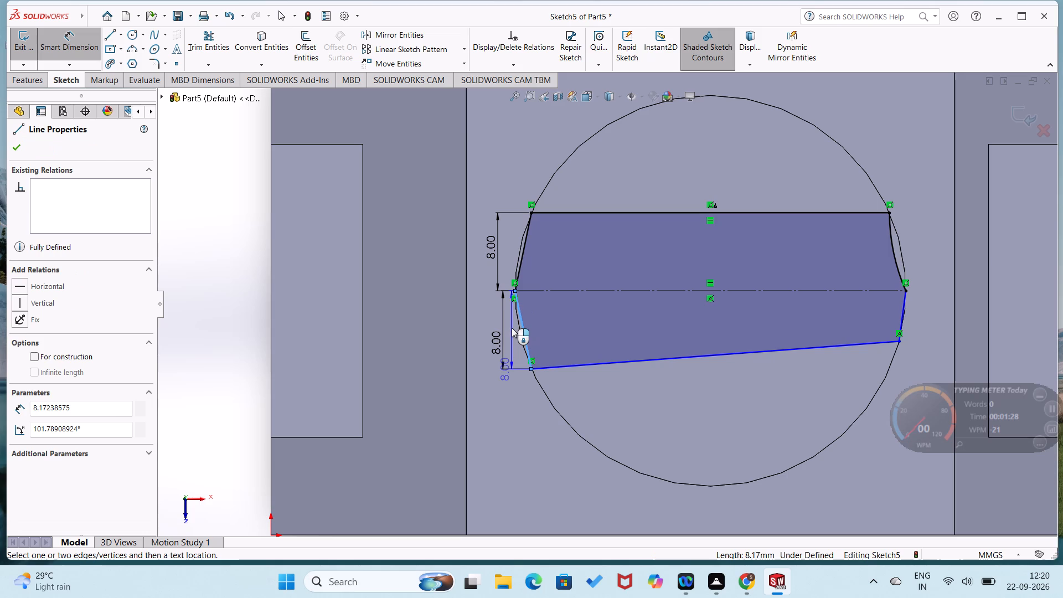
key(Escape)
Delete the arc forming the band's upper-right side between the upper chord and the centreline's right endpoint.
click(890, 241)
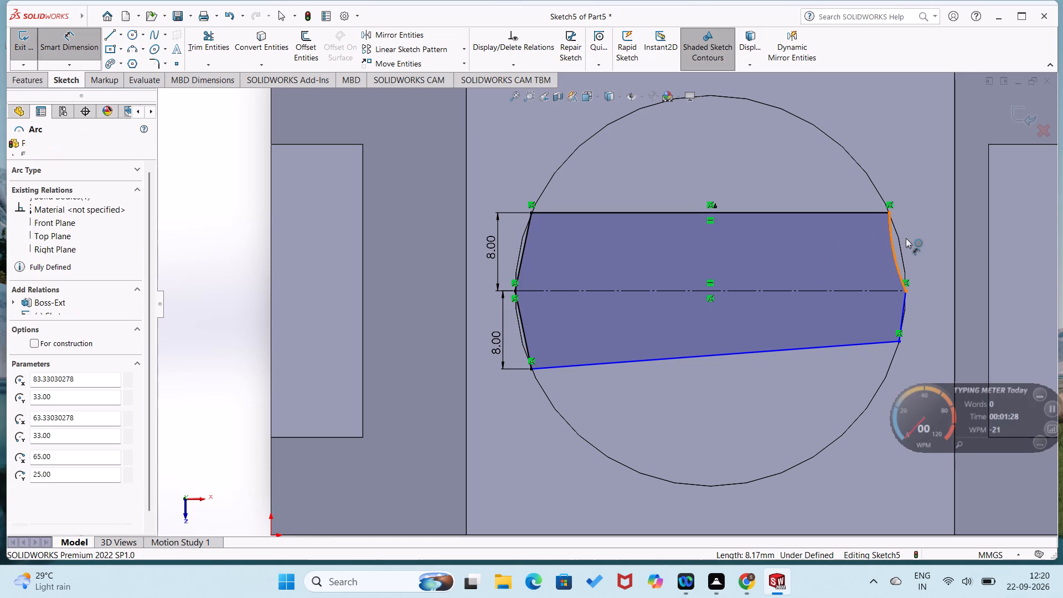
key(Escape)
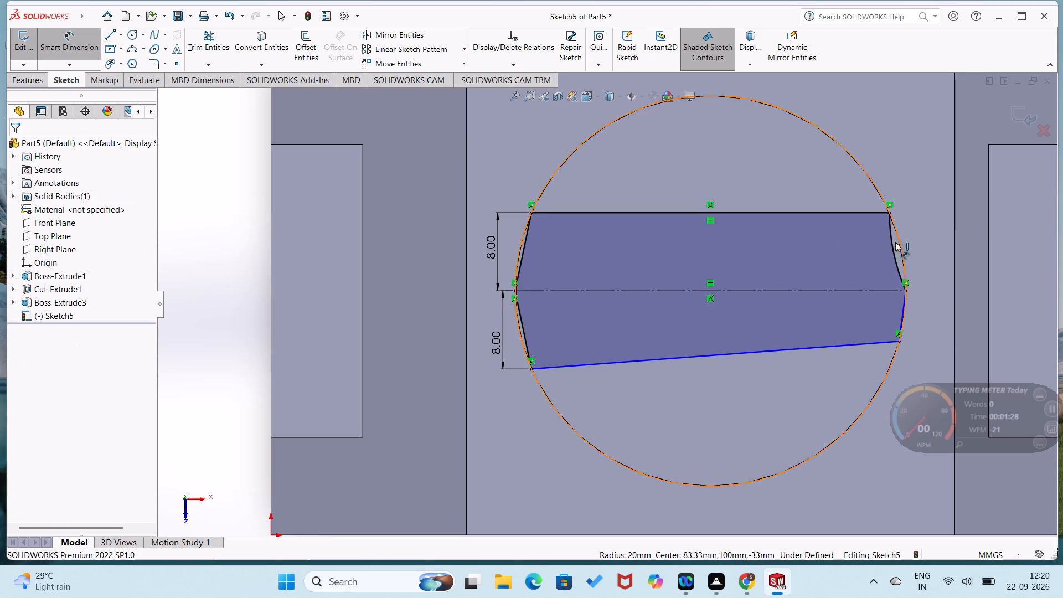
click(891, 246)
key(Delete)
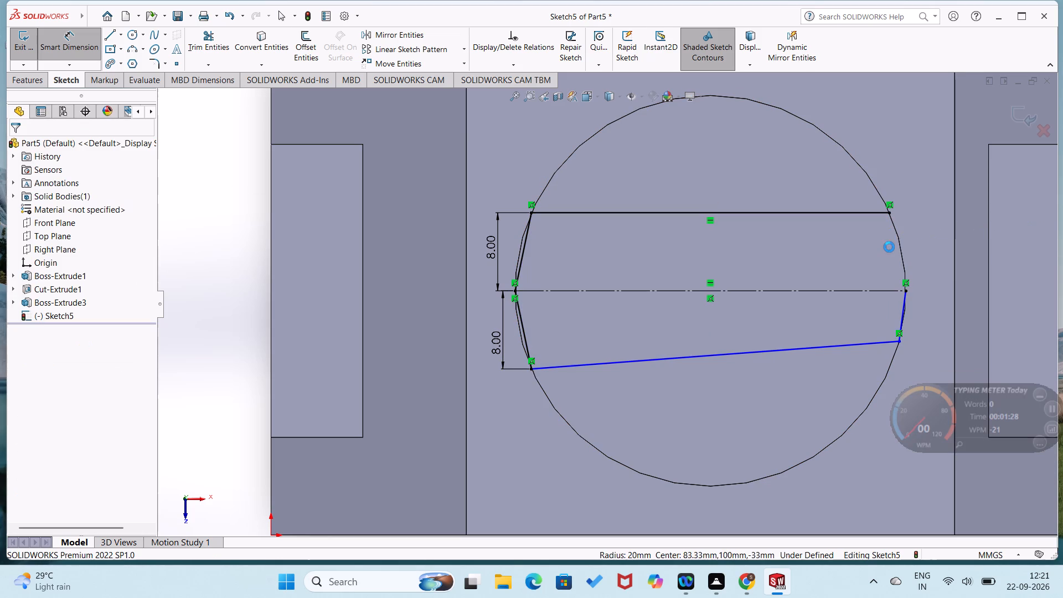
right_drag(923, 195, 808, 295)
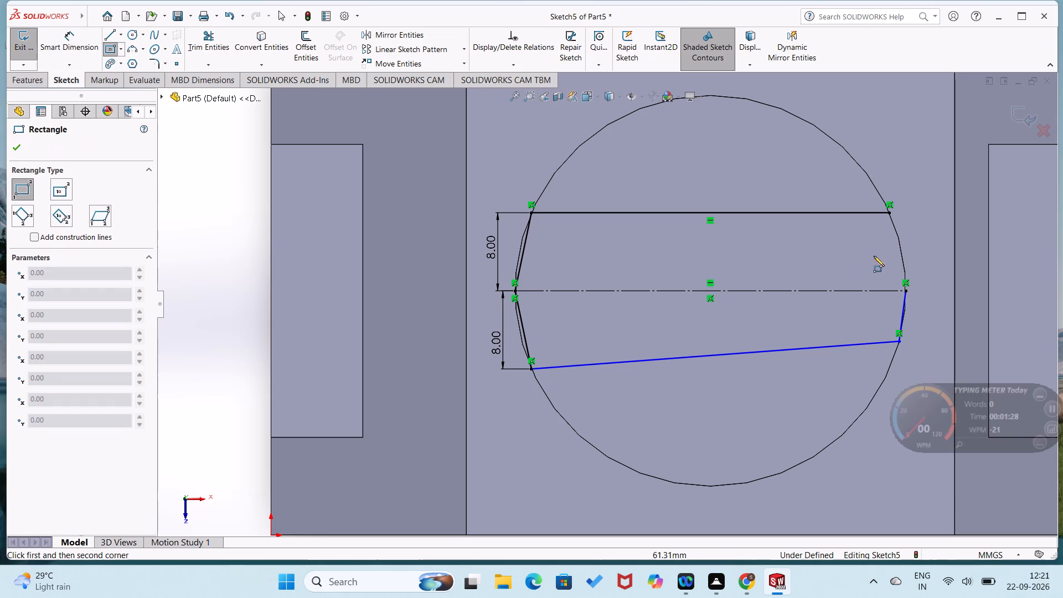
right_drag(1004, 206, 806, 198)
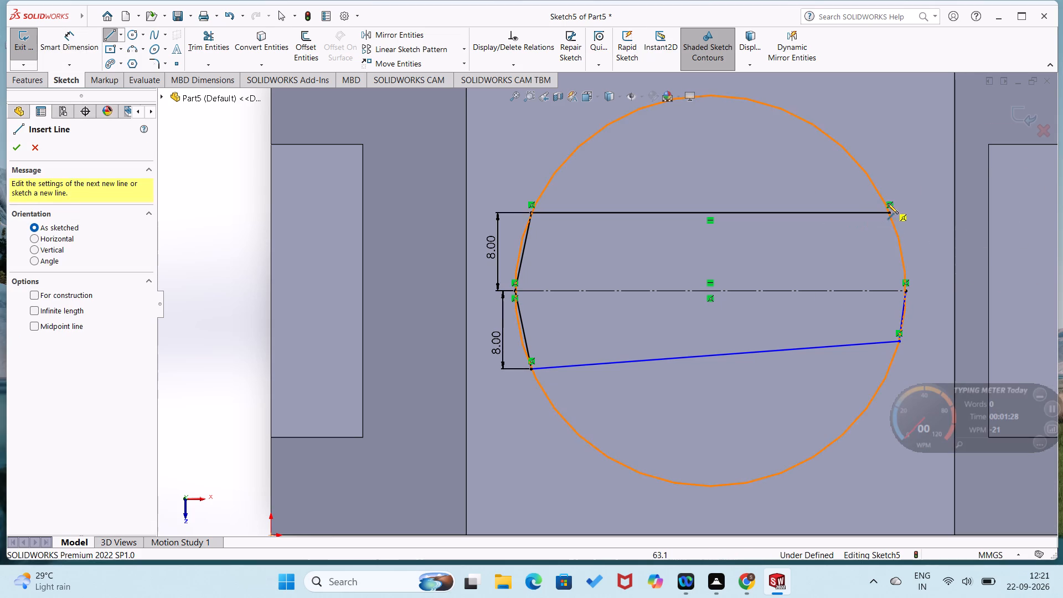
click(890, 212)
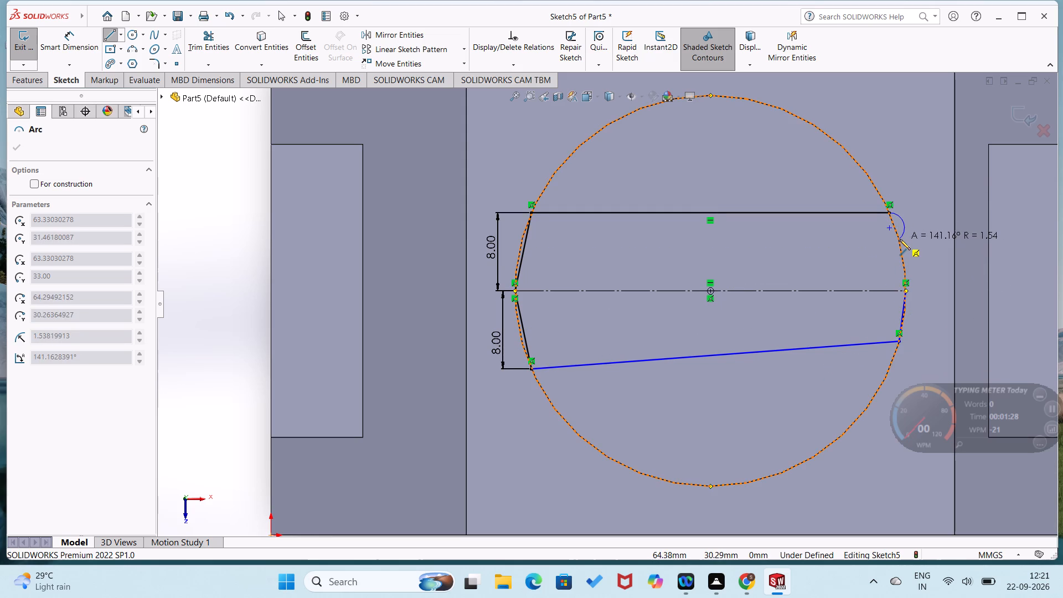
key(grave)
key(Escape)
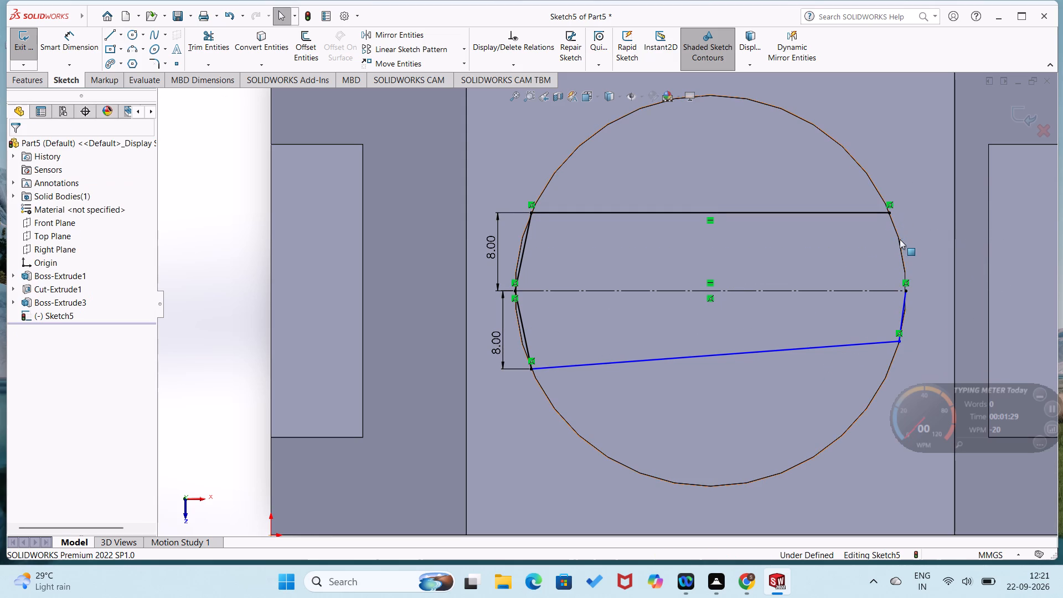
Draw a straight line from the upper chord's right end to the centreline's right endpoint to close the band's upper-right side.
right_drag(917, 213, 770, 292)
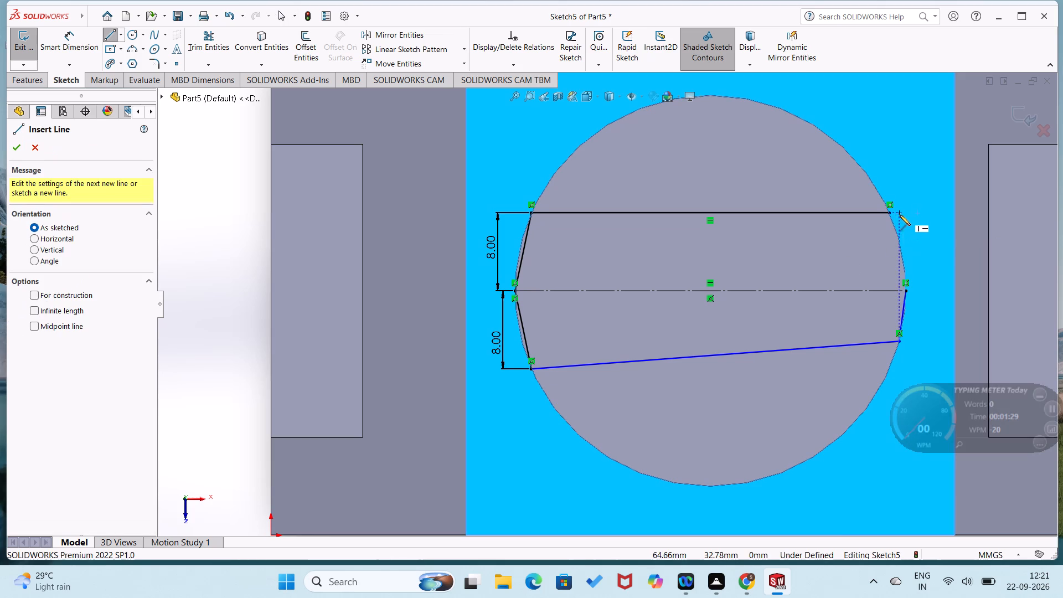
click(892, 213)
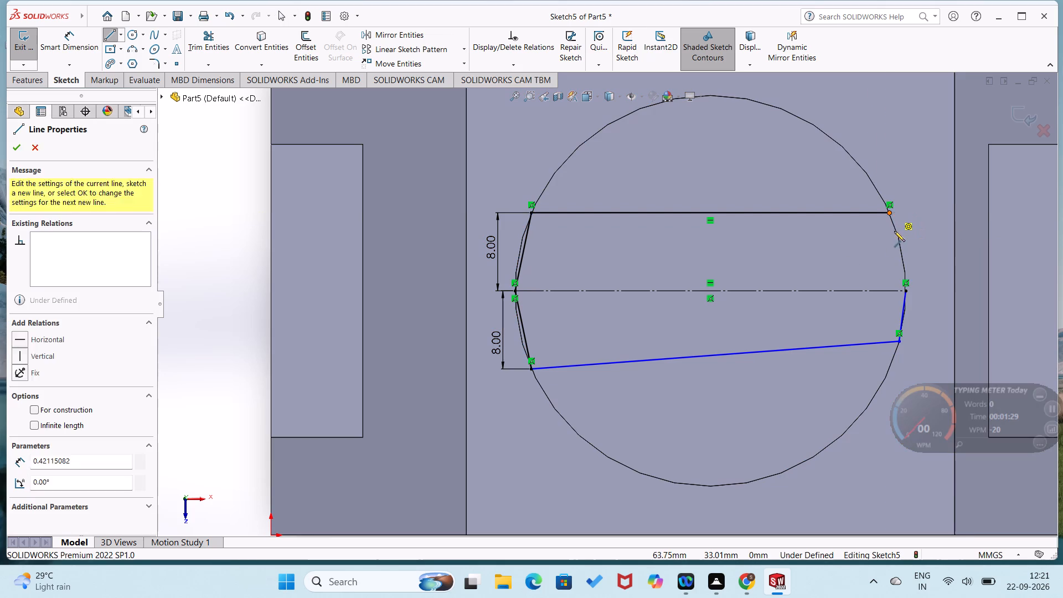
click(905, 290)
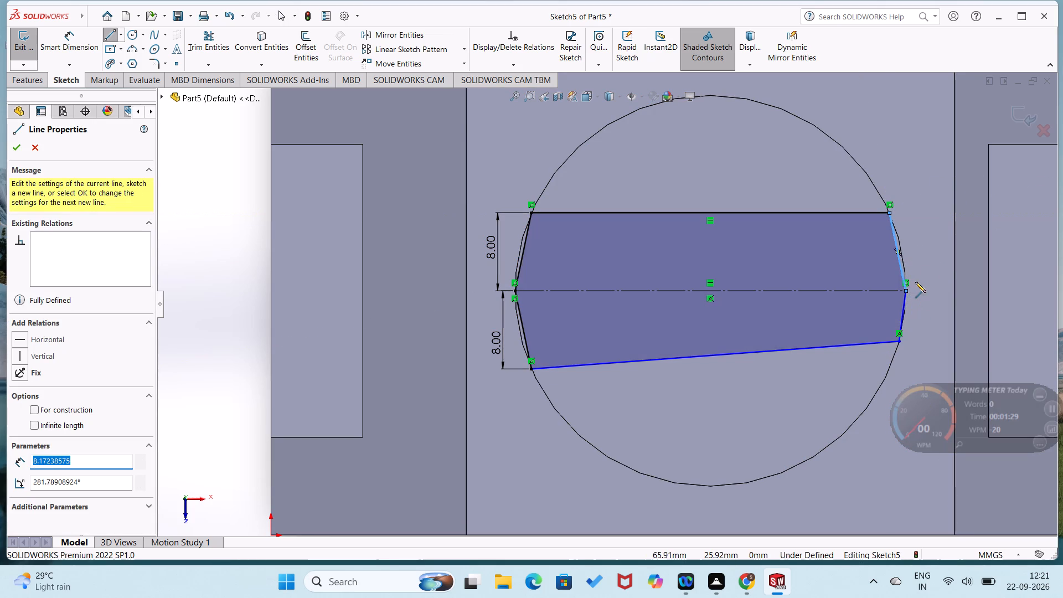
right_drag(927, 260, 927, 104)
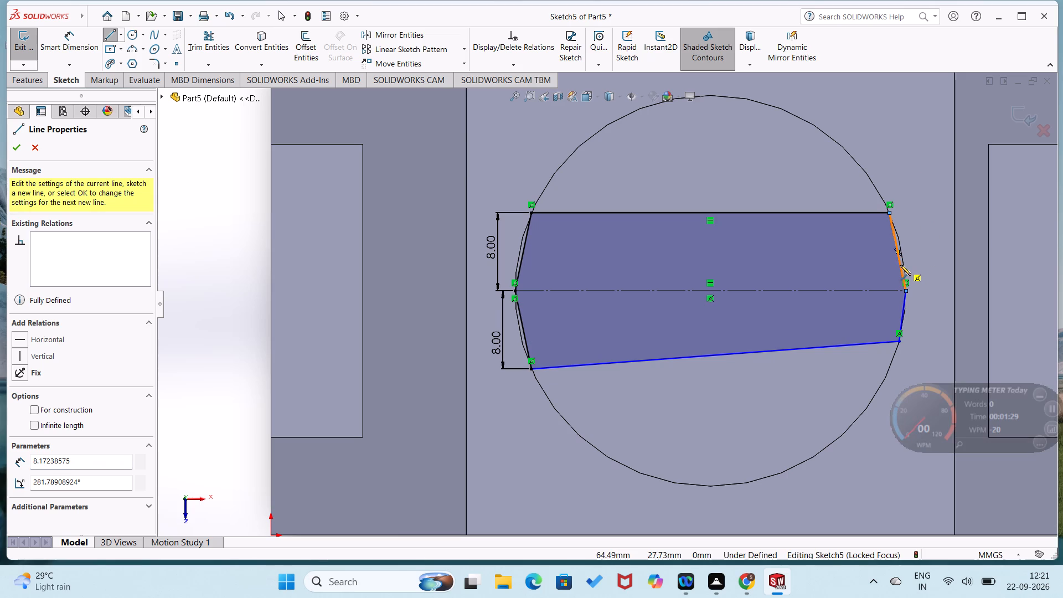
click(900, 265)
key(Escape)
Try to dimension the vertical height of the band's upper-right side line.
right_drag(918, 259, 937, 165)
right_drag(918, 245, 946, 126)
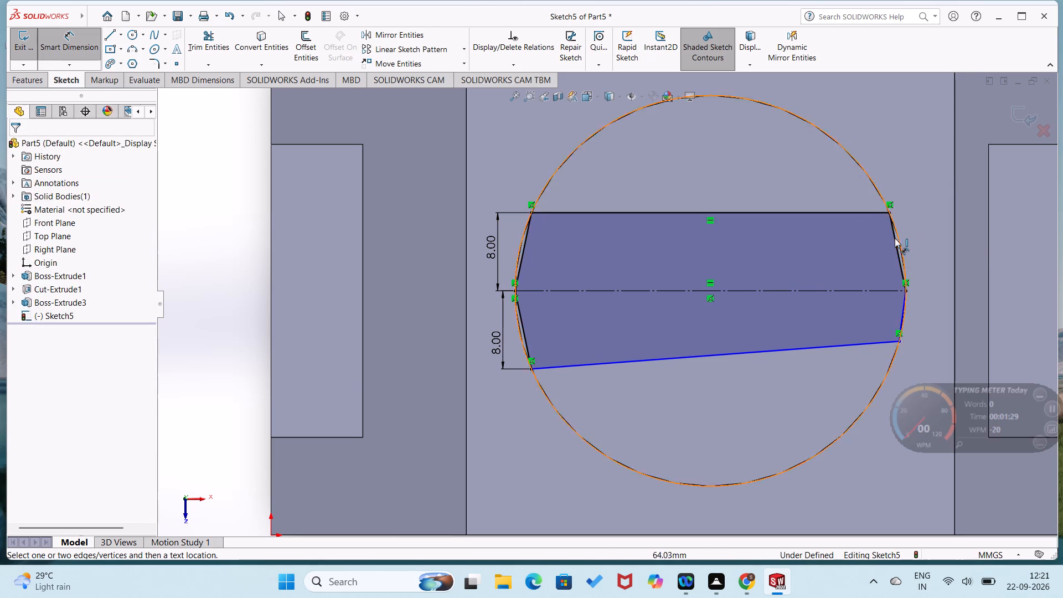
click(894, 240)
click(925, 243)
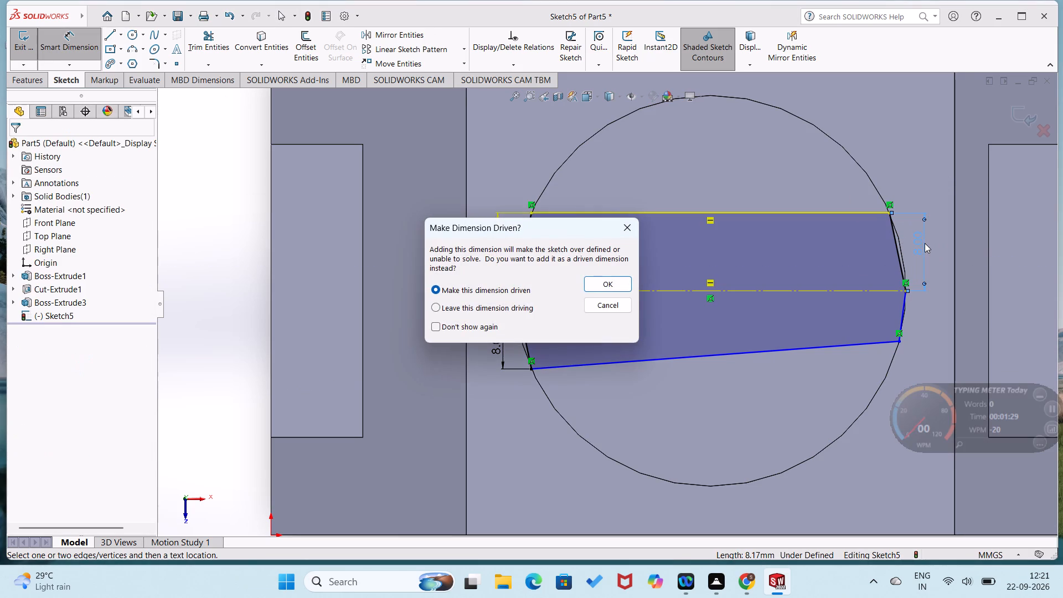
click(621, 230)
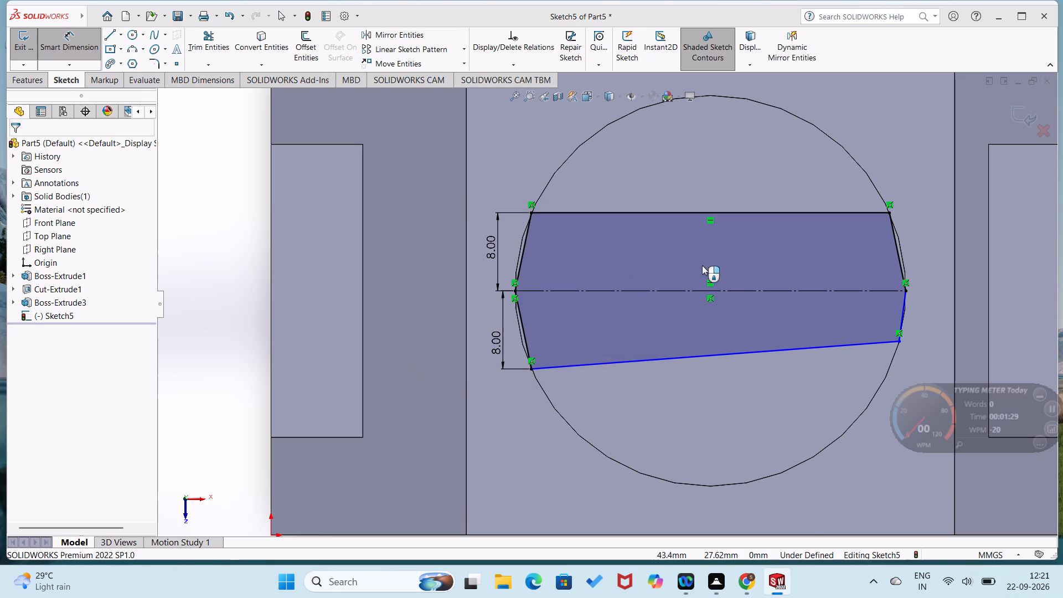
Dimension the vertical height of the band's lower-right side line as 8 mm.
click(901, 322)
click(923, 322)
key(8)
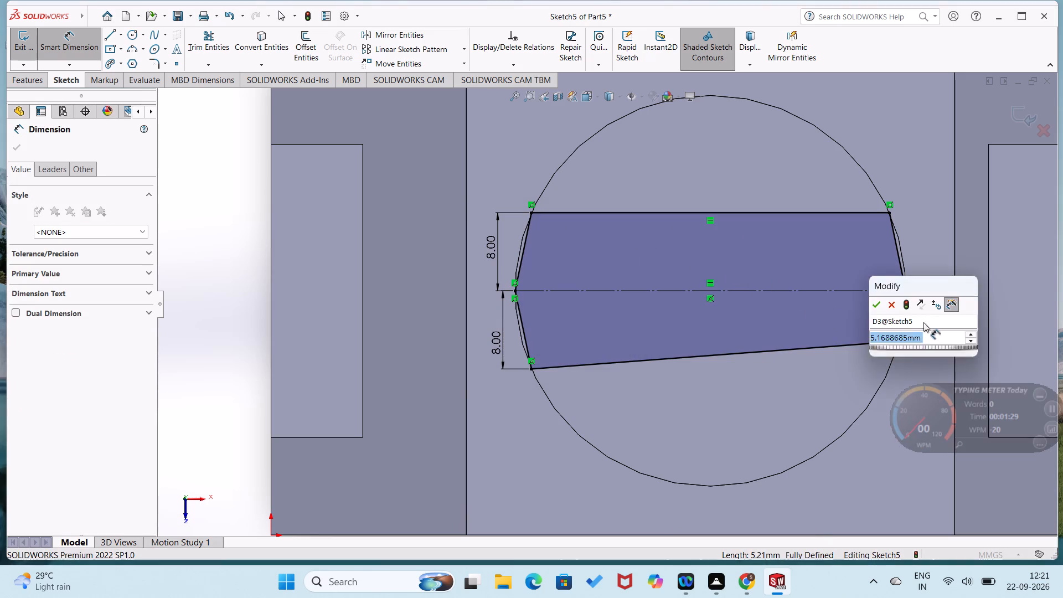
key(Return)
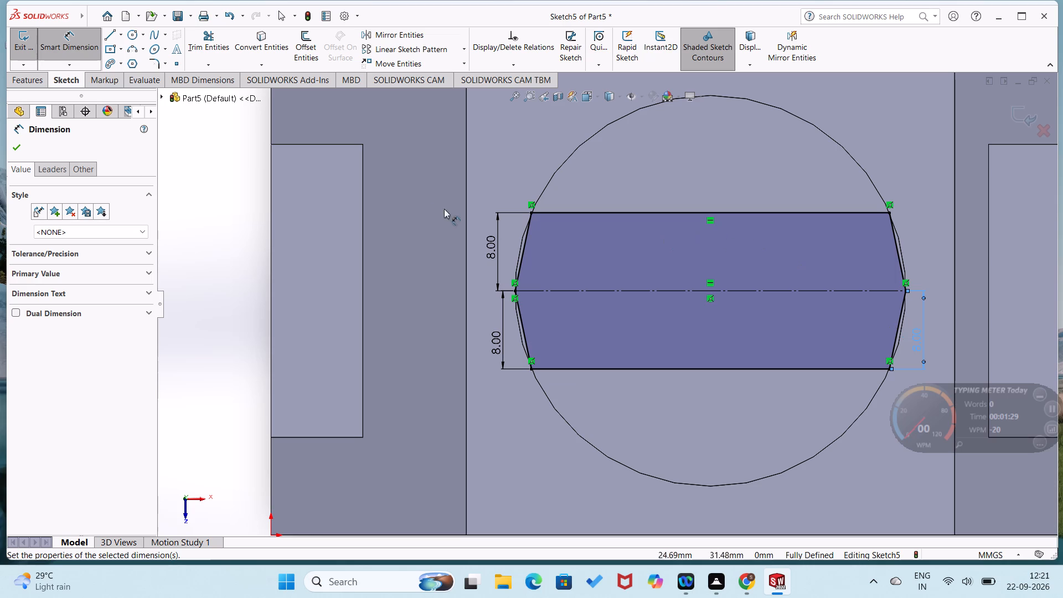
Extrude the closed band profile upward from the boss's top face as a 15 mm blind boss.
click(23, 81)
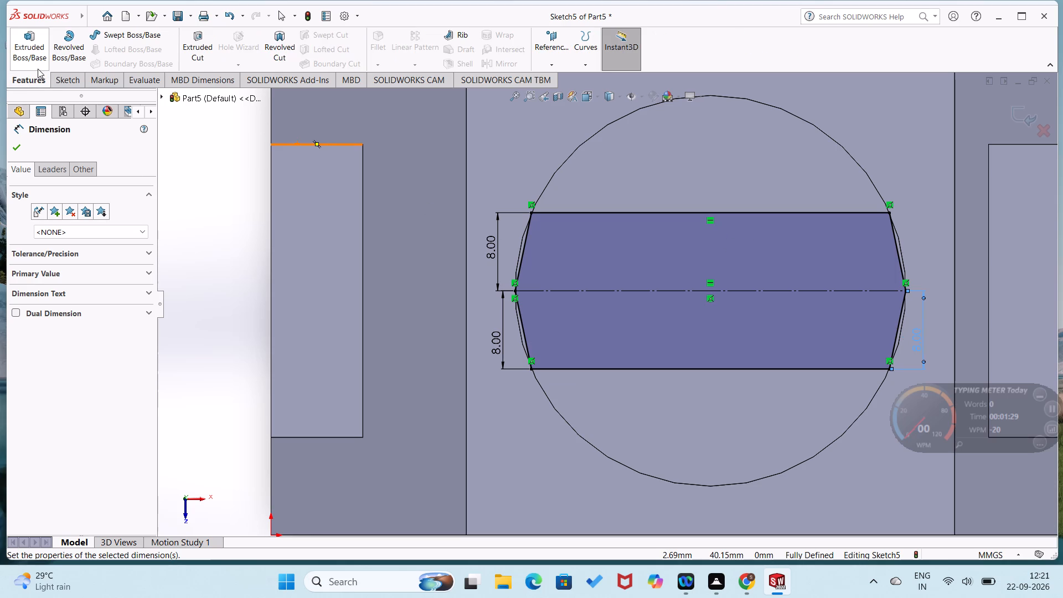
click(38, 69)
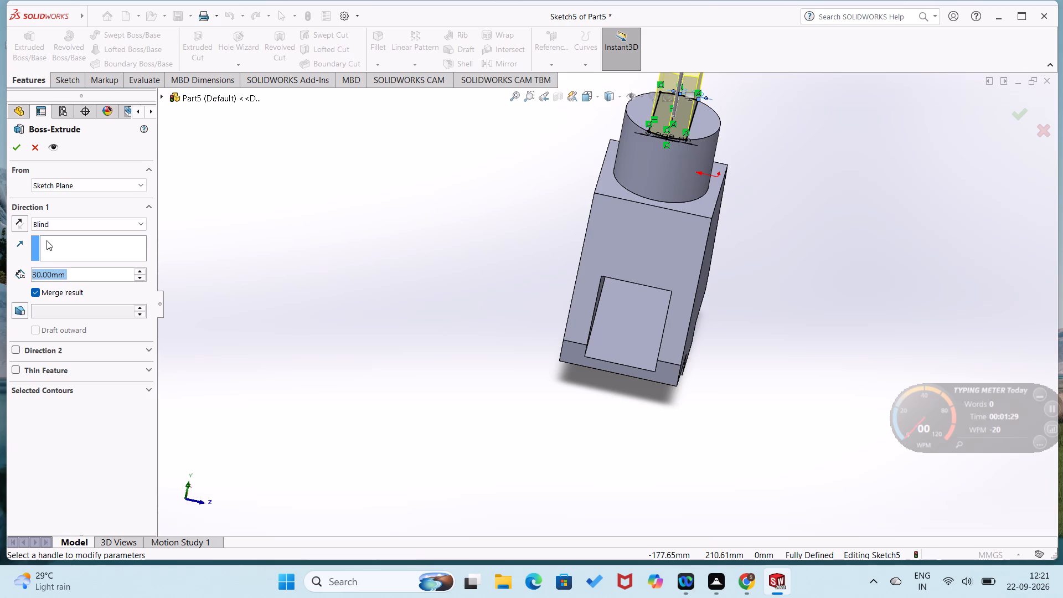
text(15)
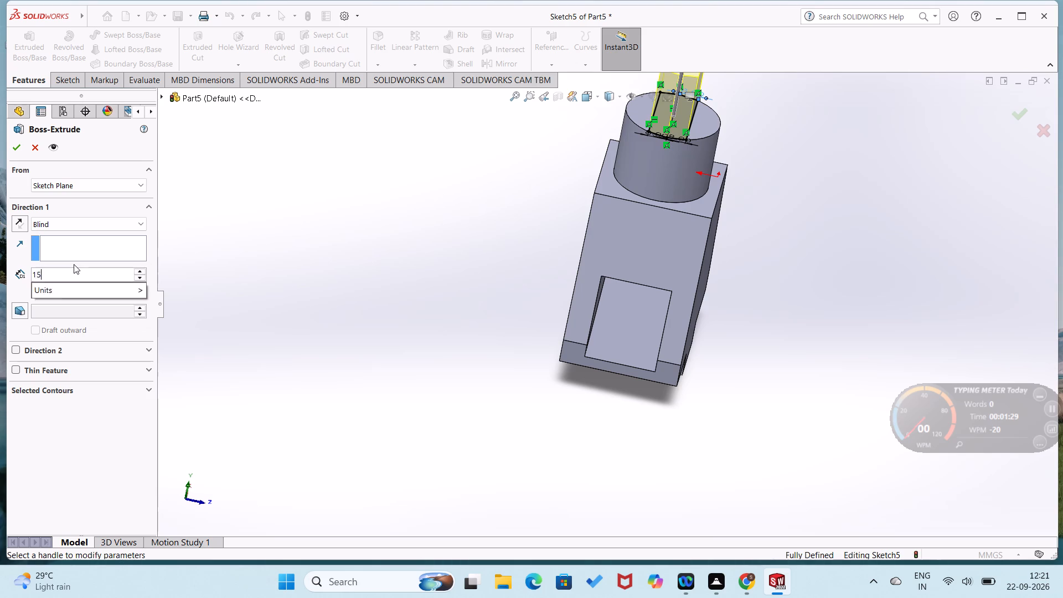
key(Return)
click(20, 143)
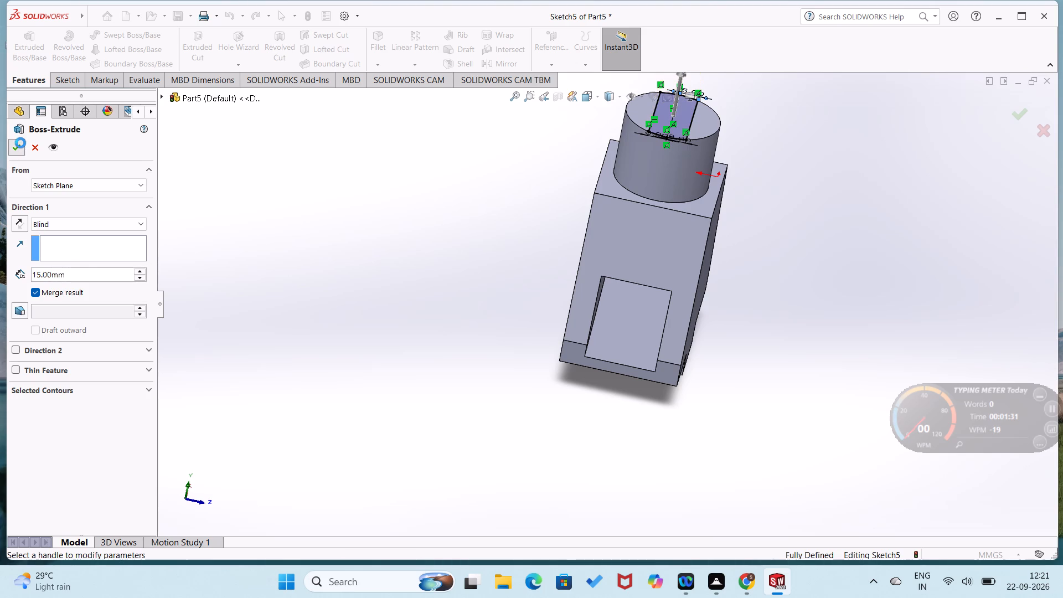
click(223, 249)
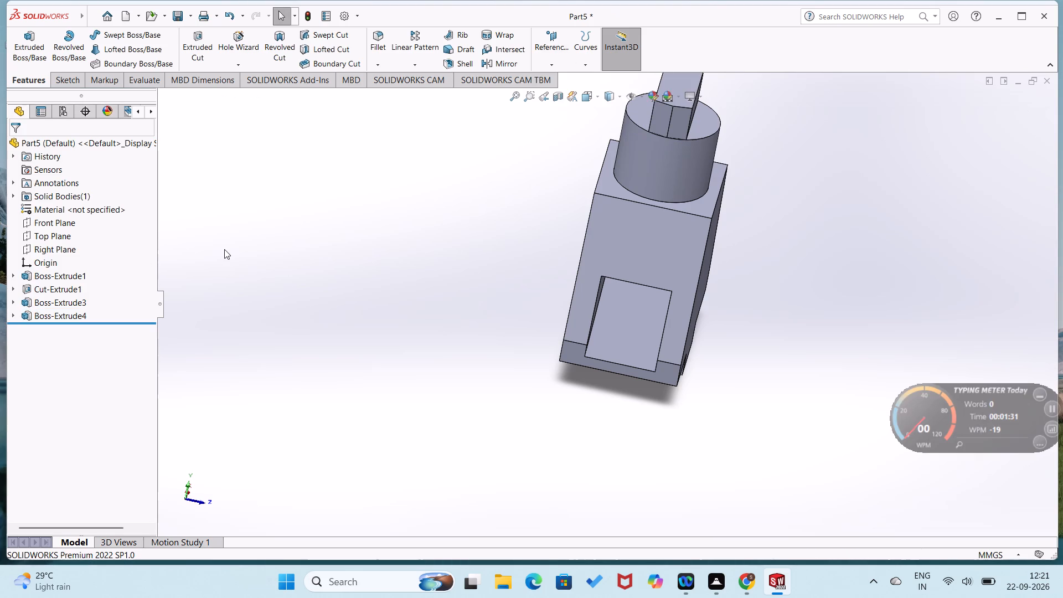
Start a new sketch on the bottom inner face of the rectangular cut.
key(ctrl+7)
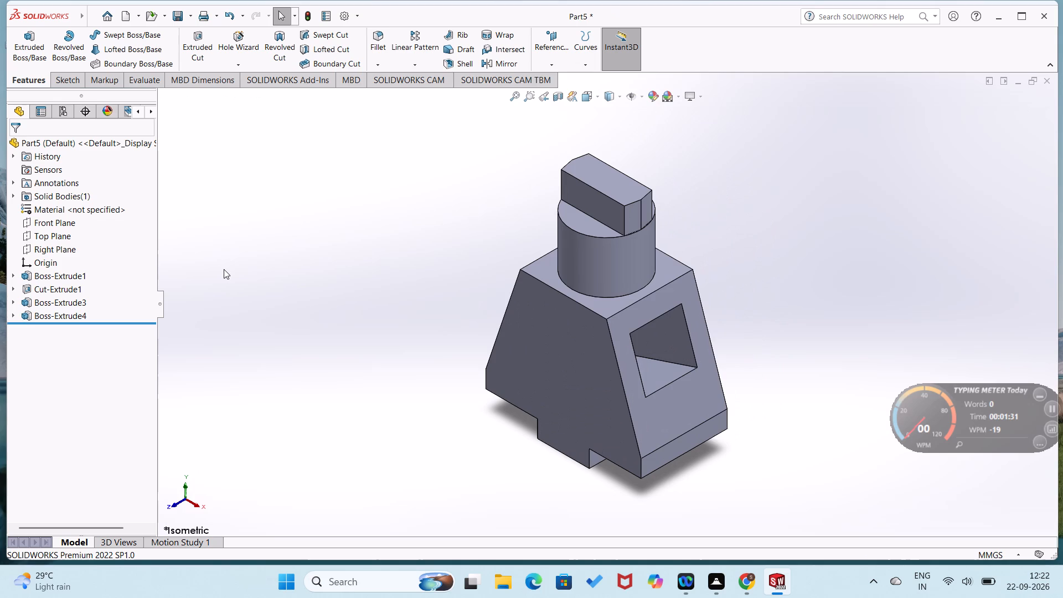
right_click(665, 369)
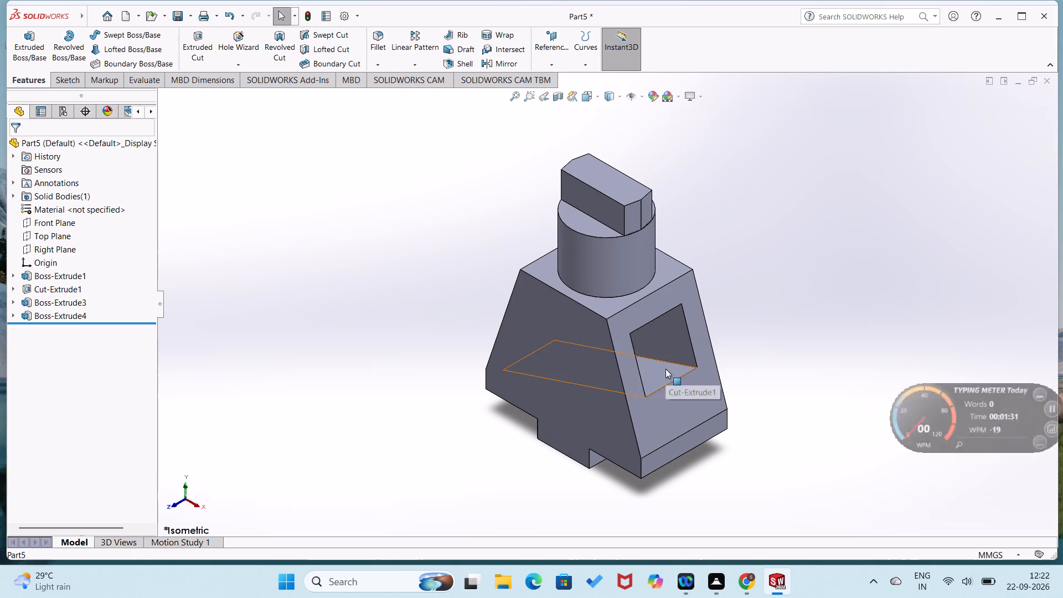
click(696, 323)
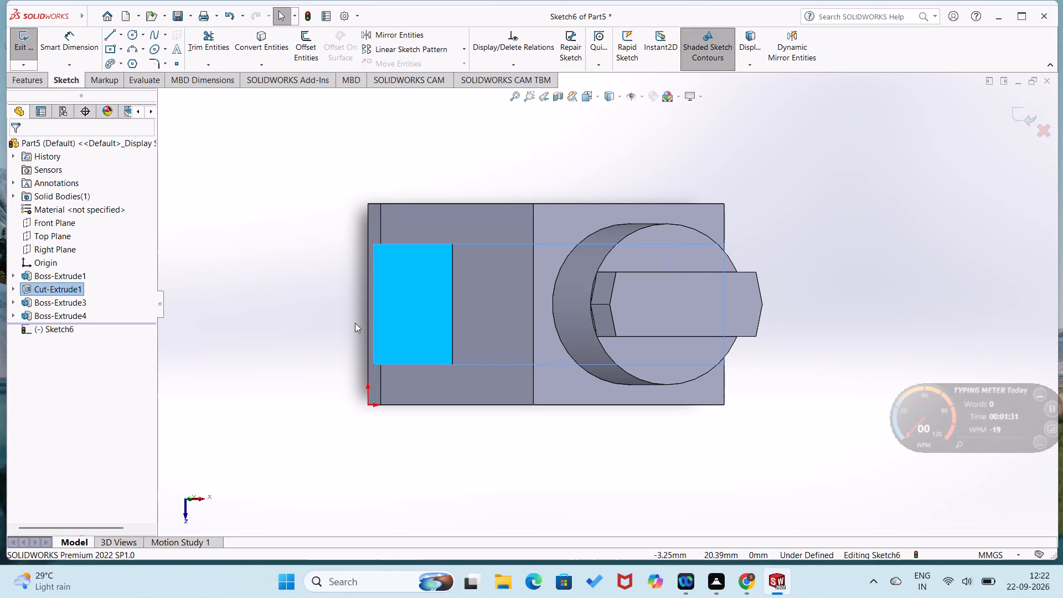
click(267, 299)
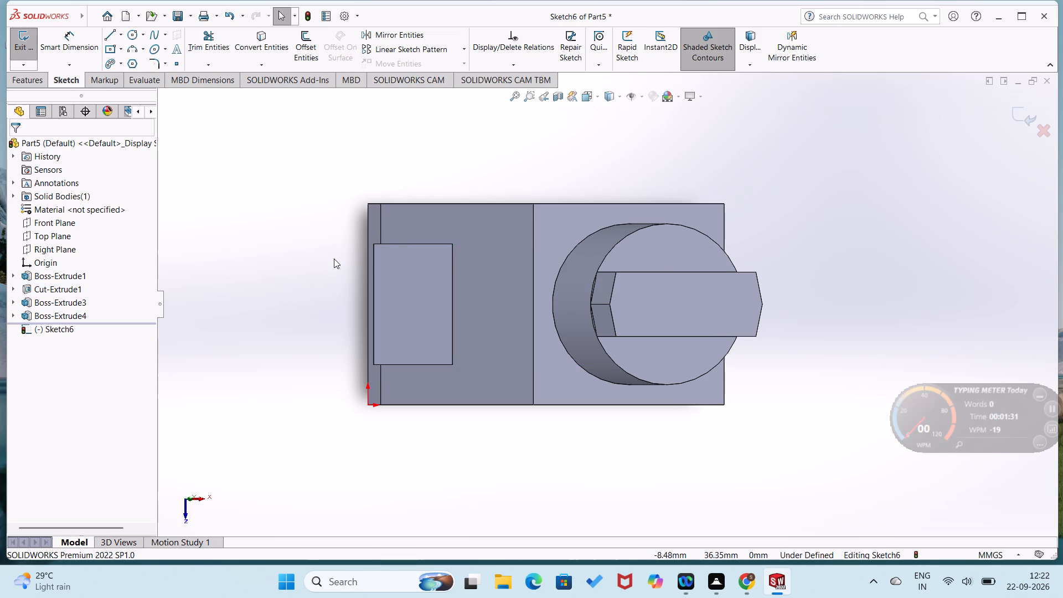
Sketch a circle on the cut's bottom face and dimension its diameter as 16 mm.
right_drag(329, 259, 434, 213)
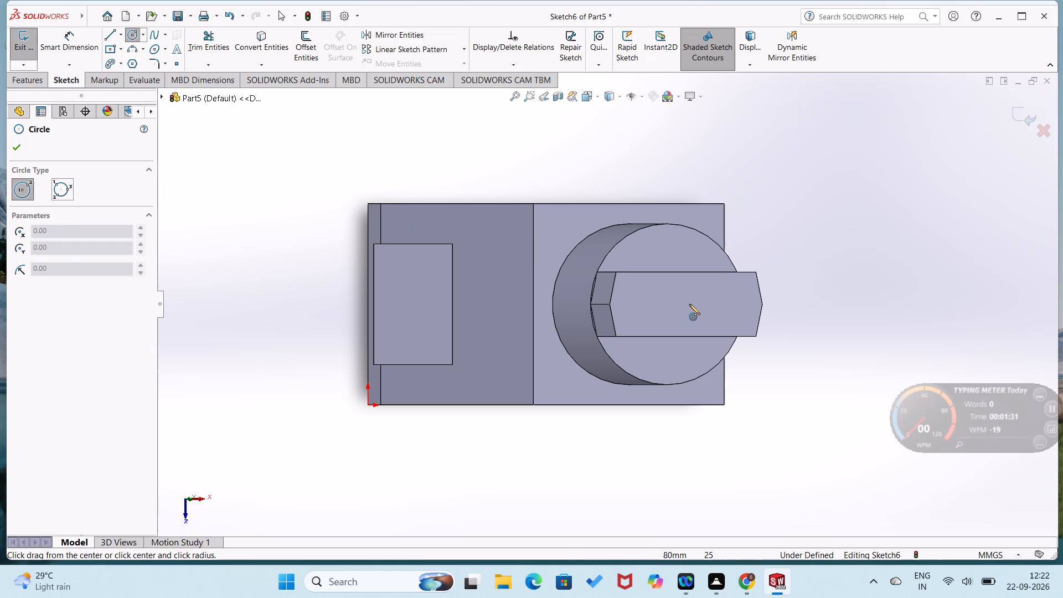
click(685, 304)
click(687, 326)
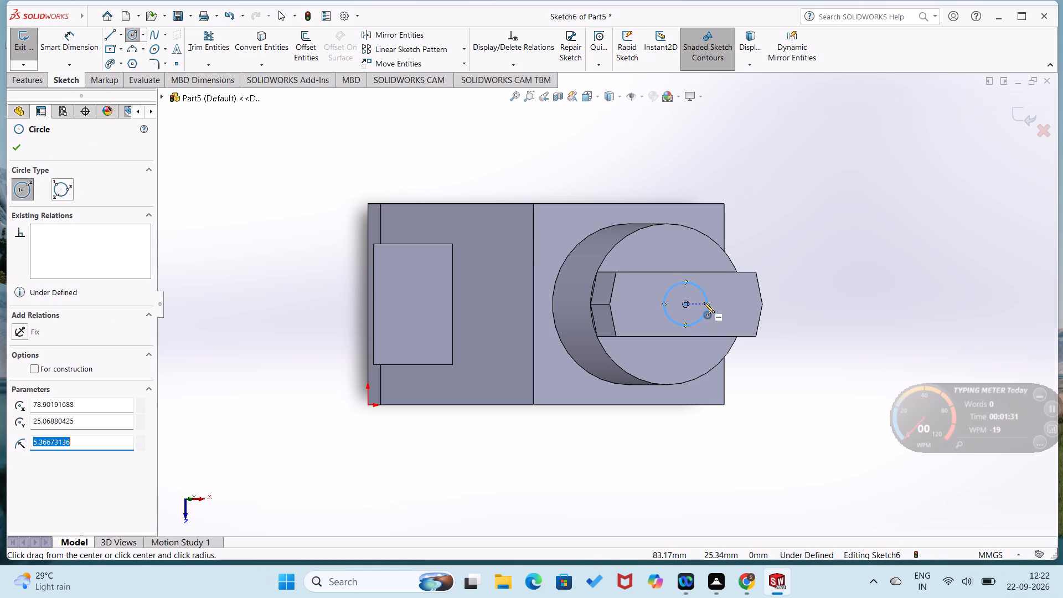
right_drag(715, 302, 740, 221)
click(706, 295)
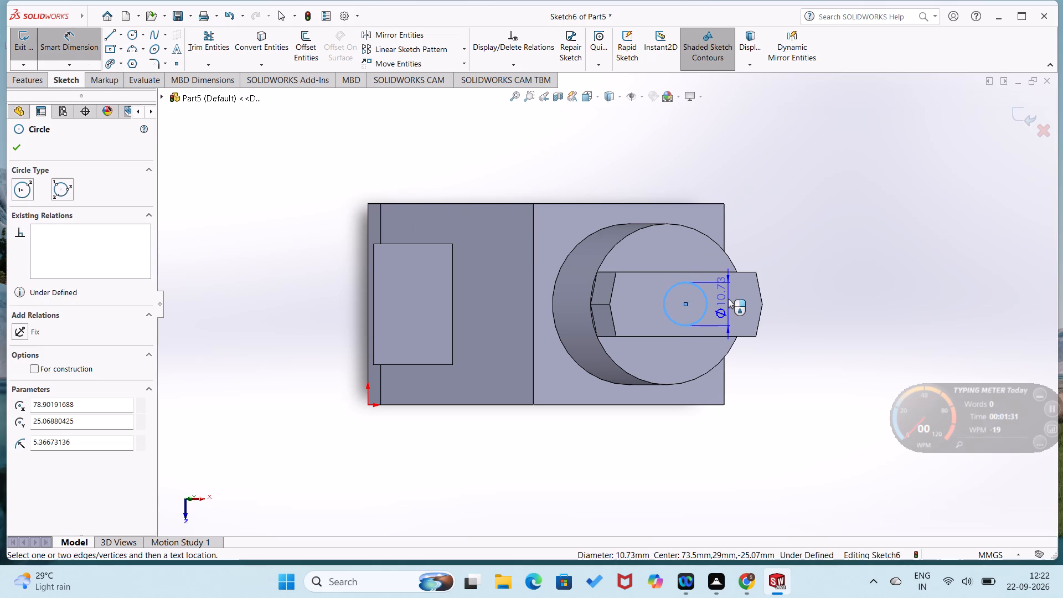
click(728, 298)
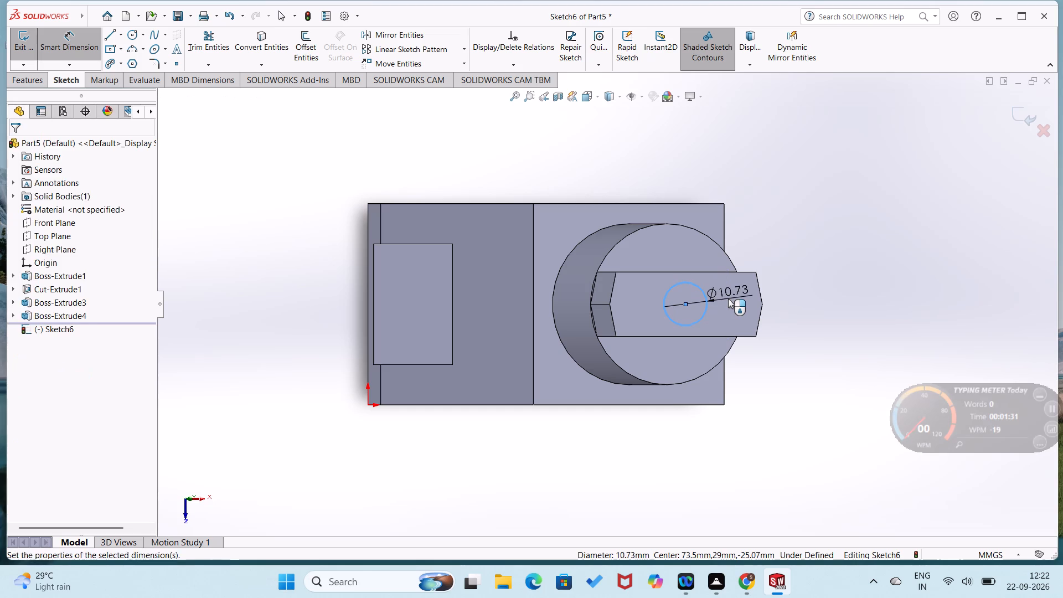
text(16)
key(Return)
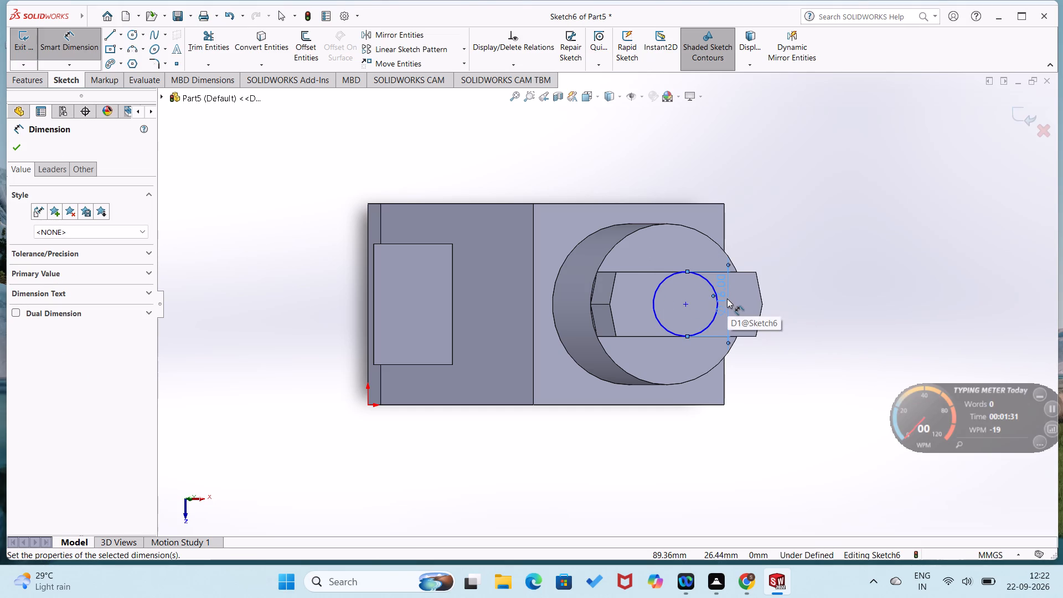
Dimension the circle's centre 25 mm from the upper long edge of the block's top face.
click(687, 302)
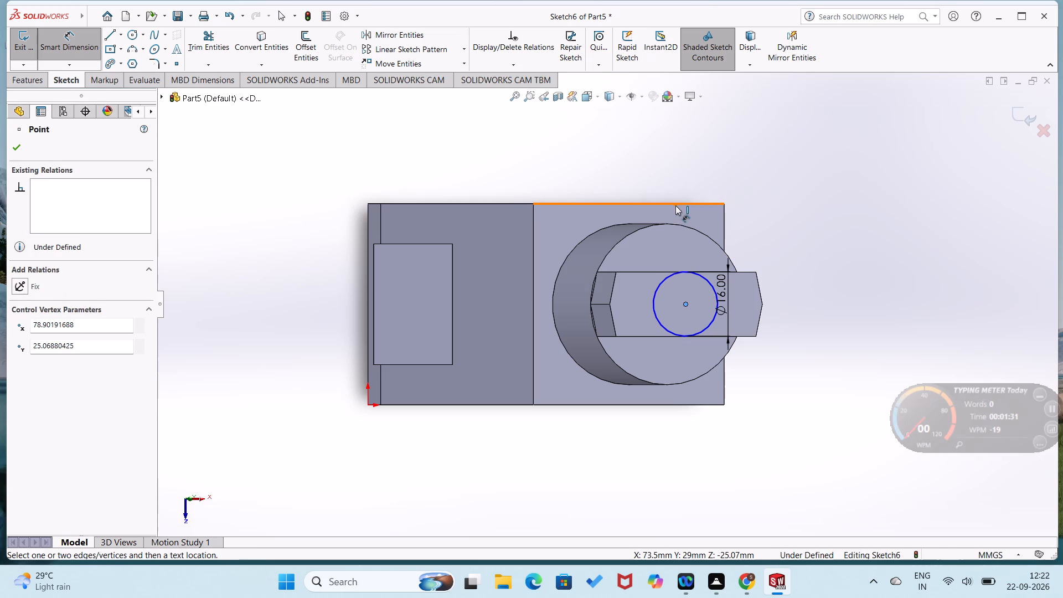
click(675, 203)
click(713, 227)
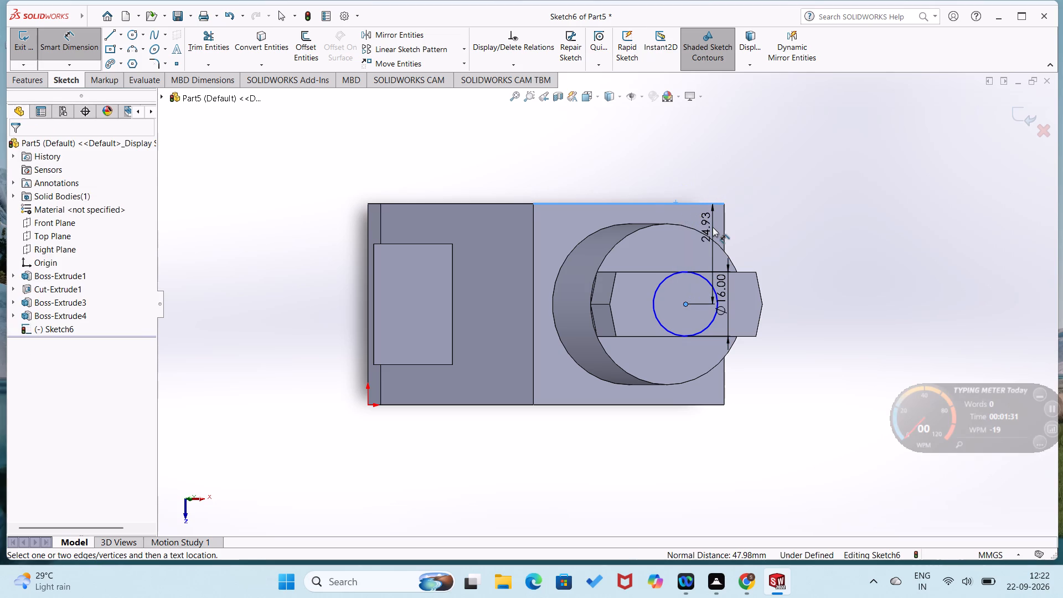
text(25)
key(Return)
click(781, 227)
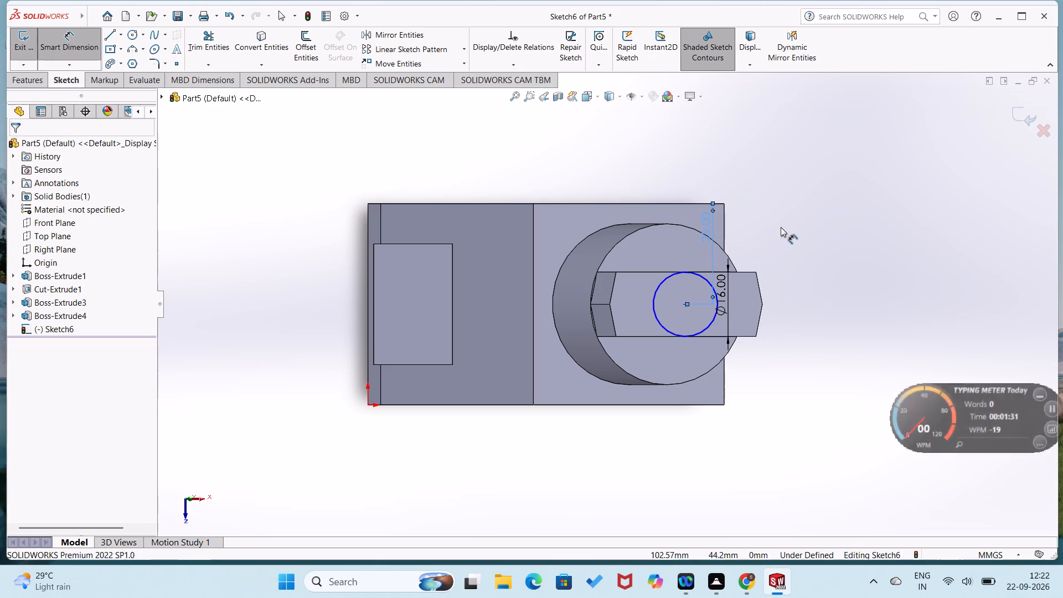
Dimension the circle's centre 35 mm horizontally from the left edge of the block's top face.
click(534, 308)
click(683, 301)
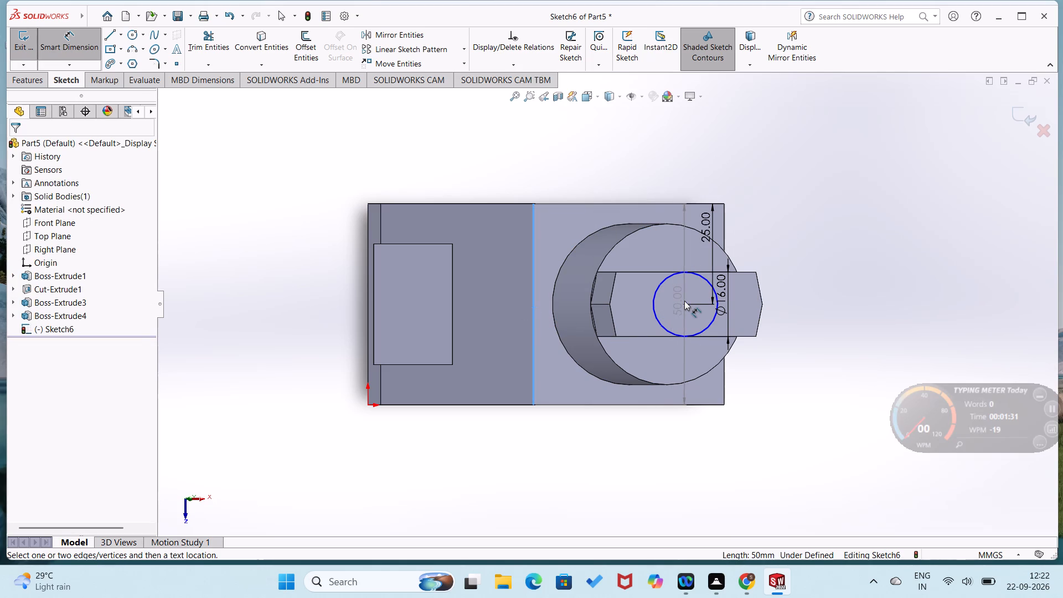
click(689, 304)
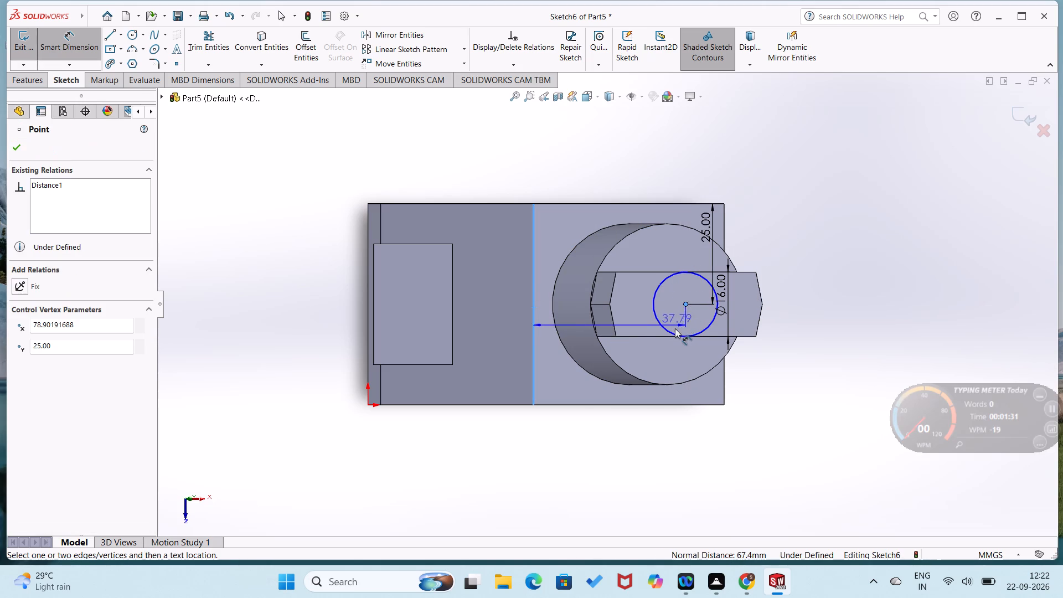
click(663, 332)
text(35)
key(Return)
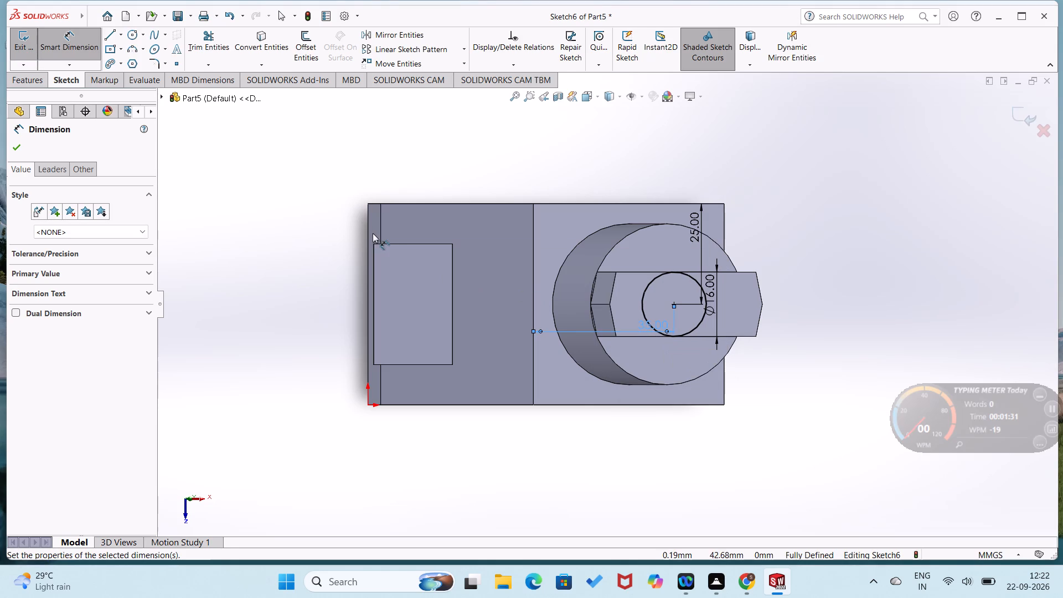
Cut-extrude the 16 mm circle on the rectangular cut's bottom face with the Through All end condition.
middle_drag(345, 263, 274, 171)
click(39, 81)
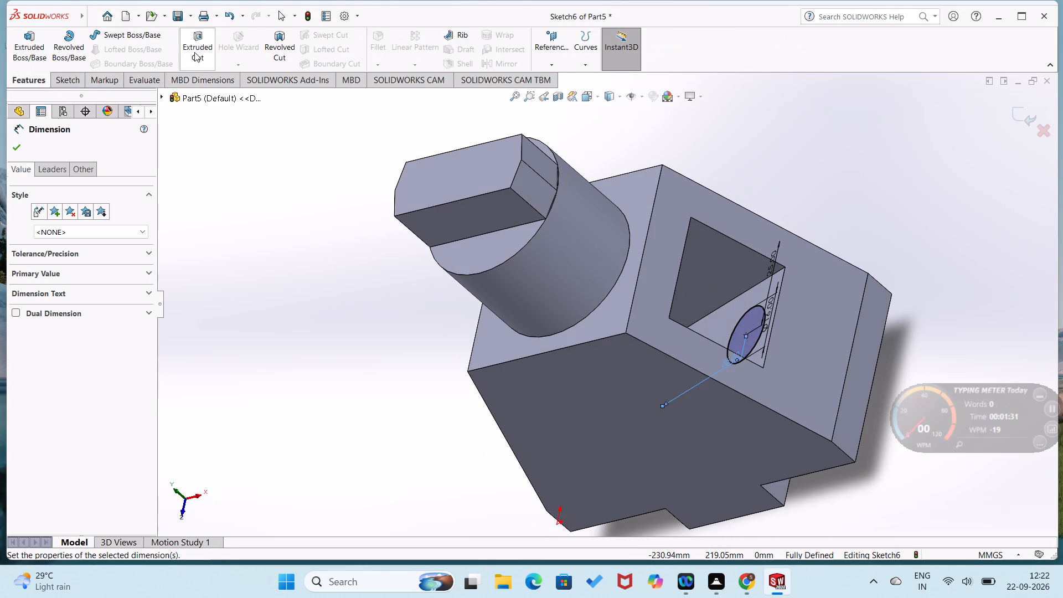
click(194, 52)
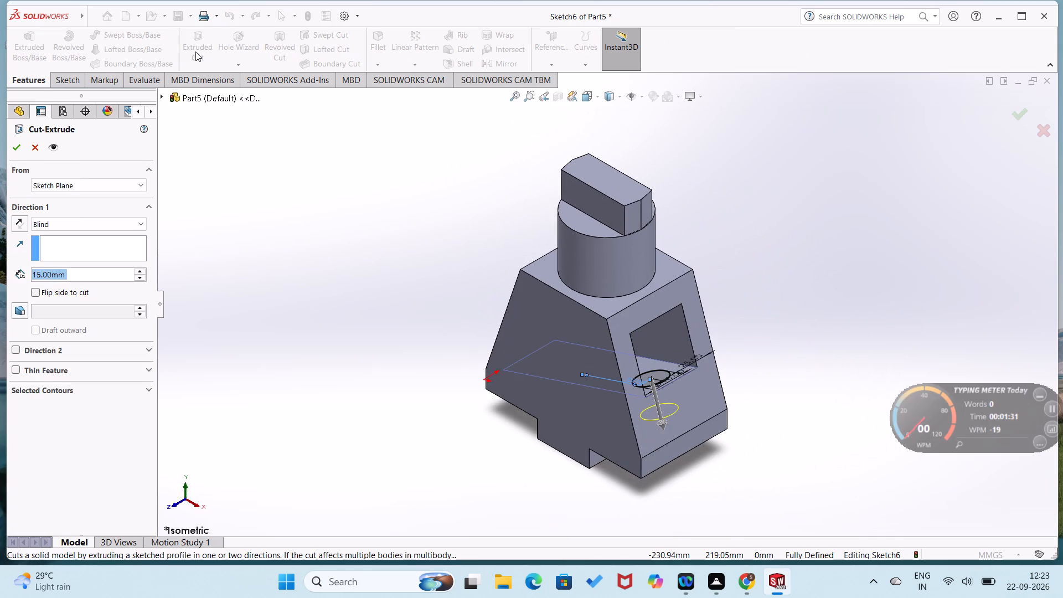
click(145, 219)
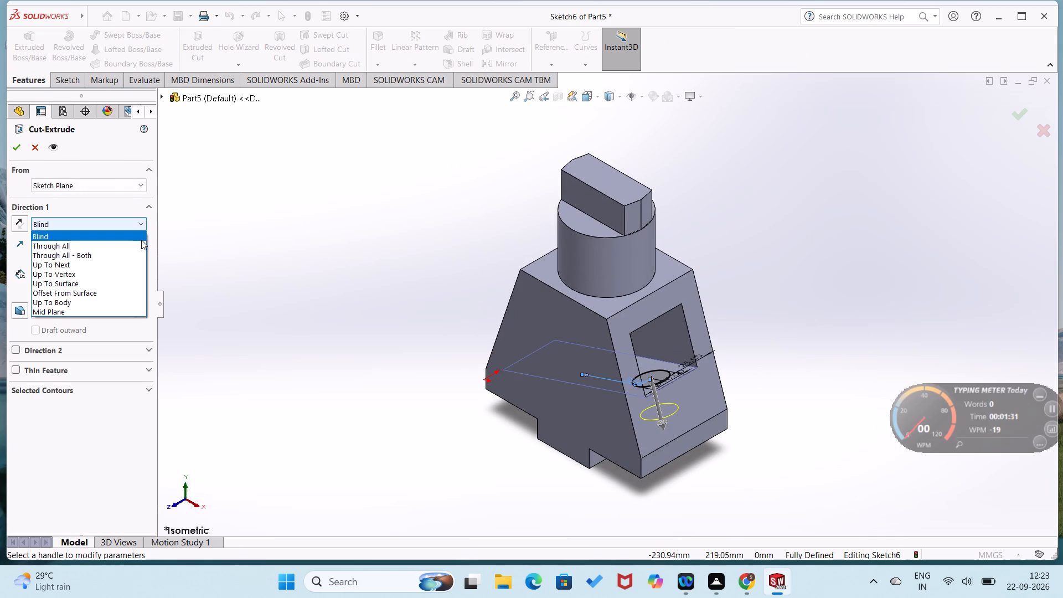
click(141, 241)
click(13, 147)
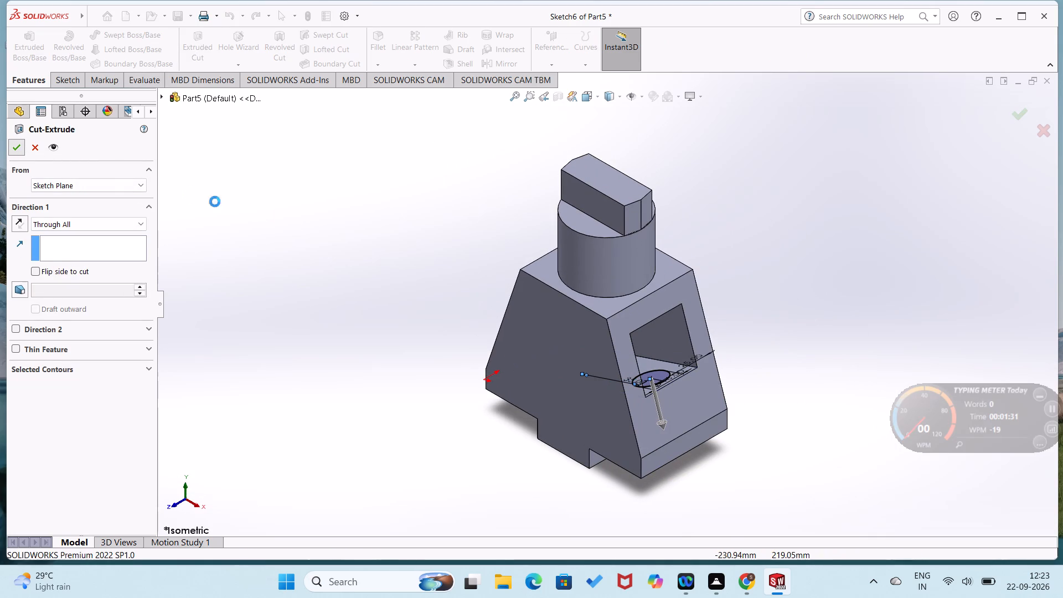
click(266, 214)
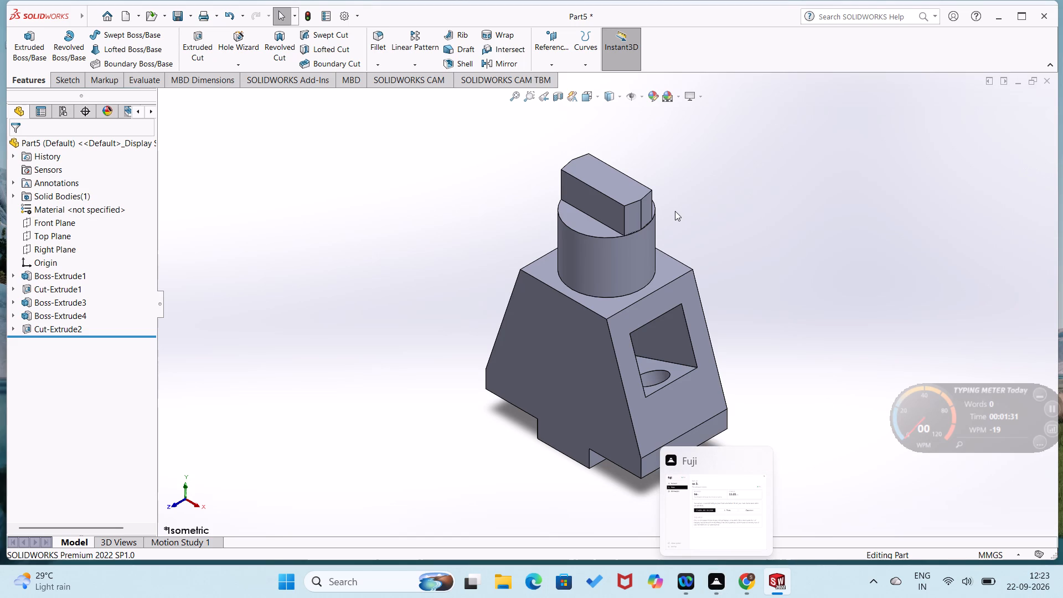
Save the part in the Documents folder under the file name tuesdayyy3333333.
key(ctrl+s)
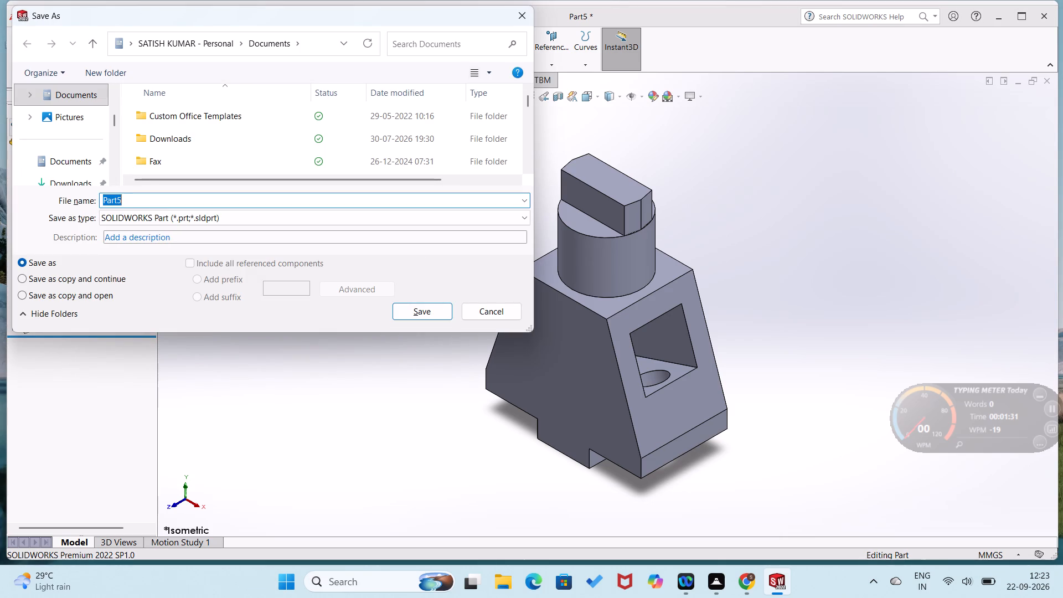
text(tues)
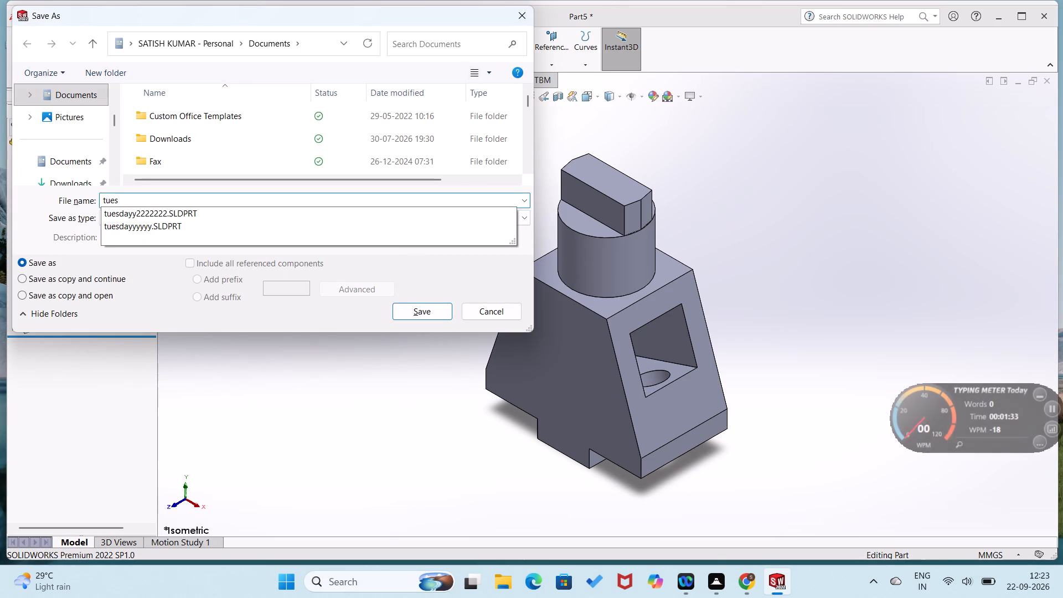
text(dayyy)
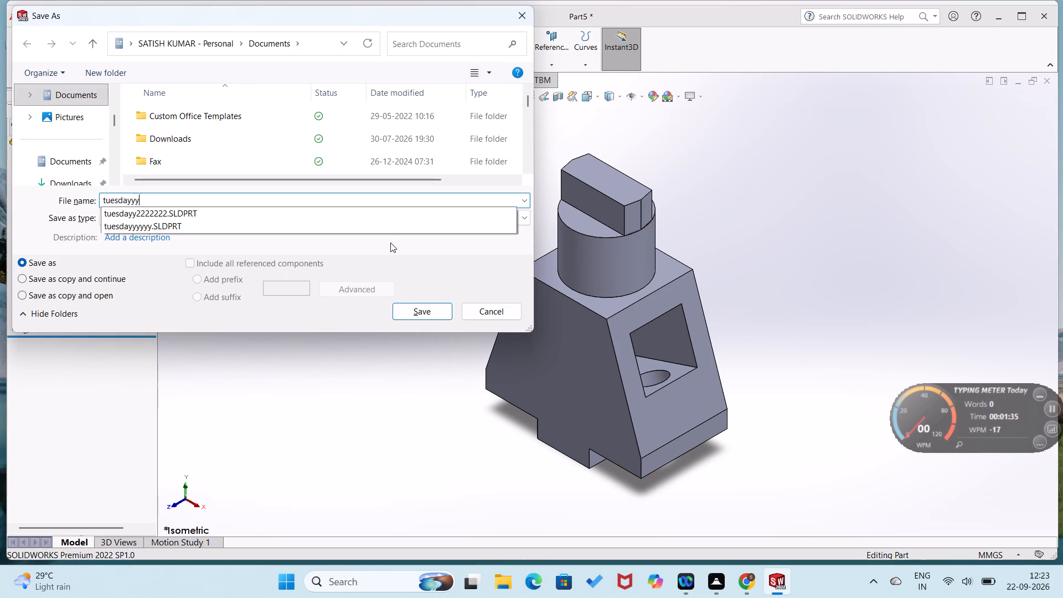
text(3333333)
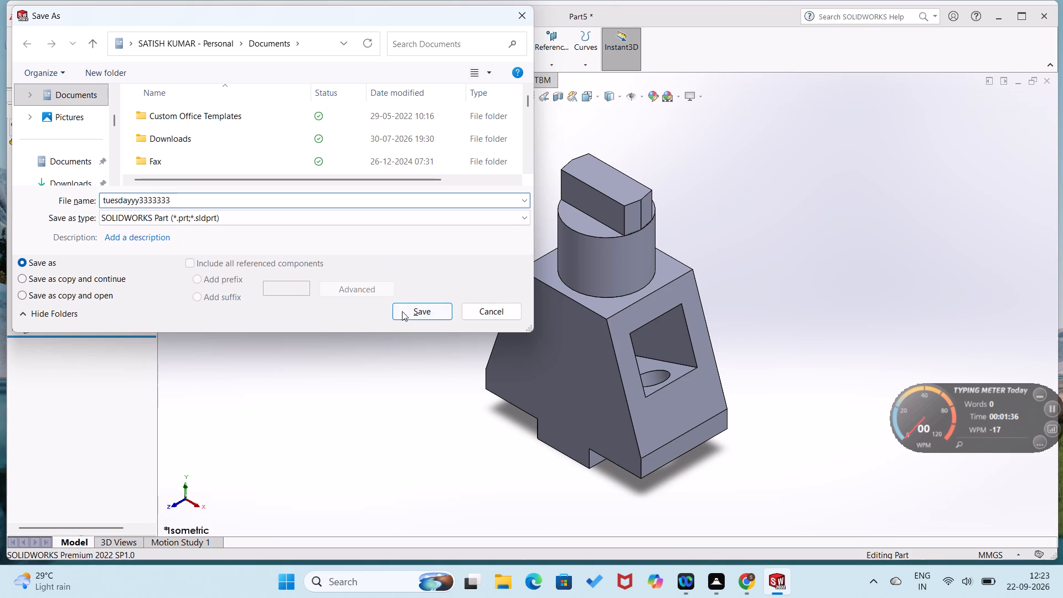
click(410, 311)
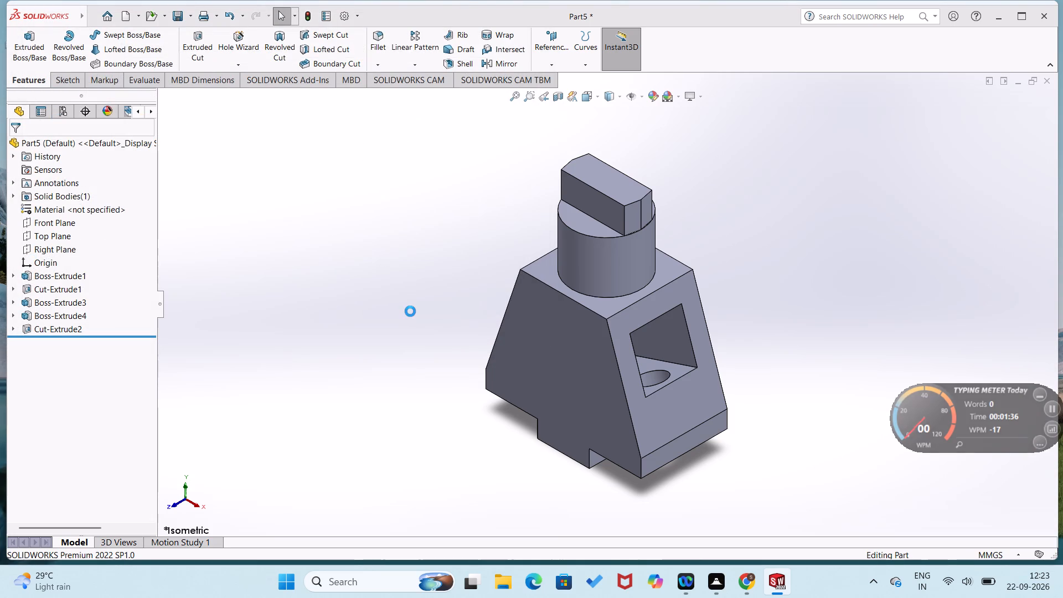